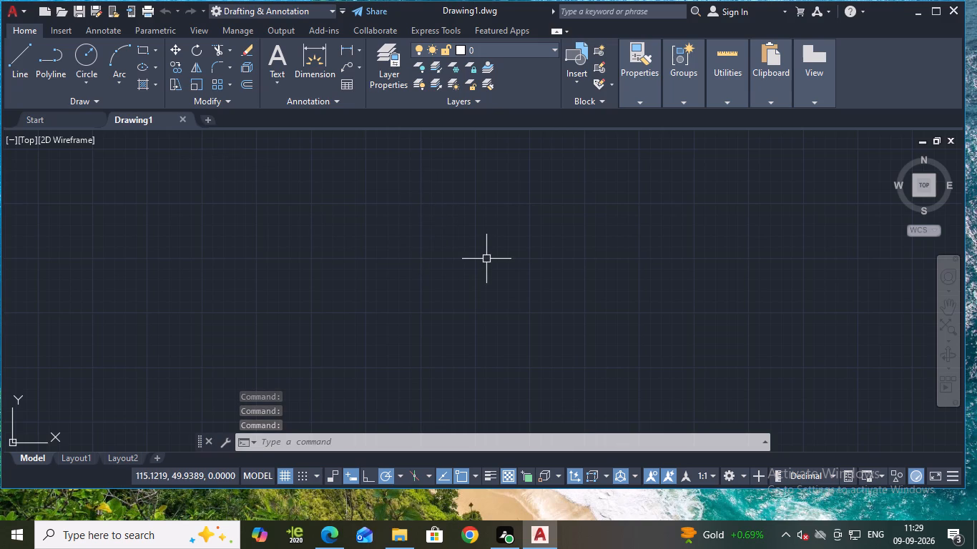
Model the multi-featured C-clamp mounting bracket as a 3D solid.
Configure the drawing units with a length precision of 0 and Millimeters as the insertion scale.
text(un)
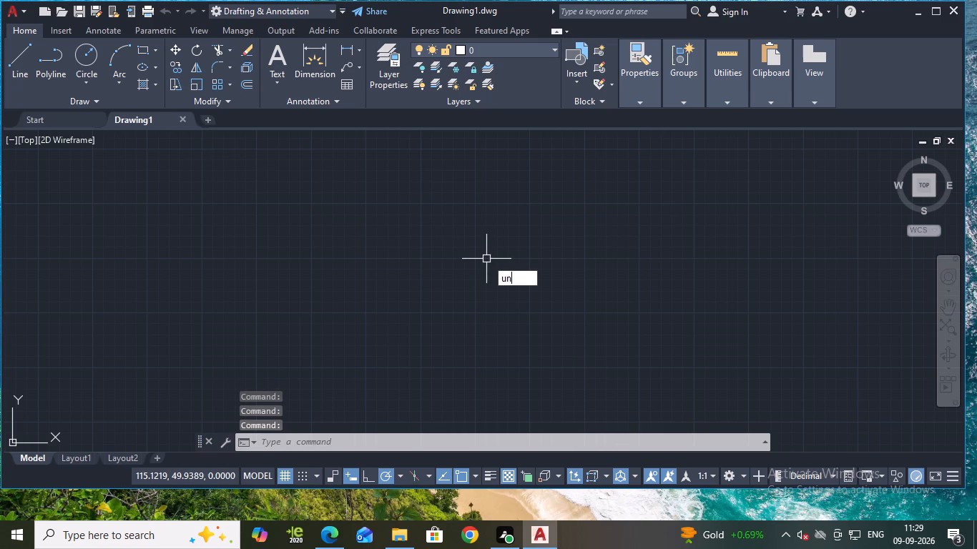
key(i)
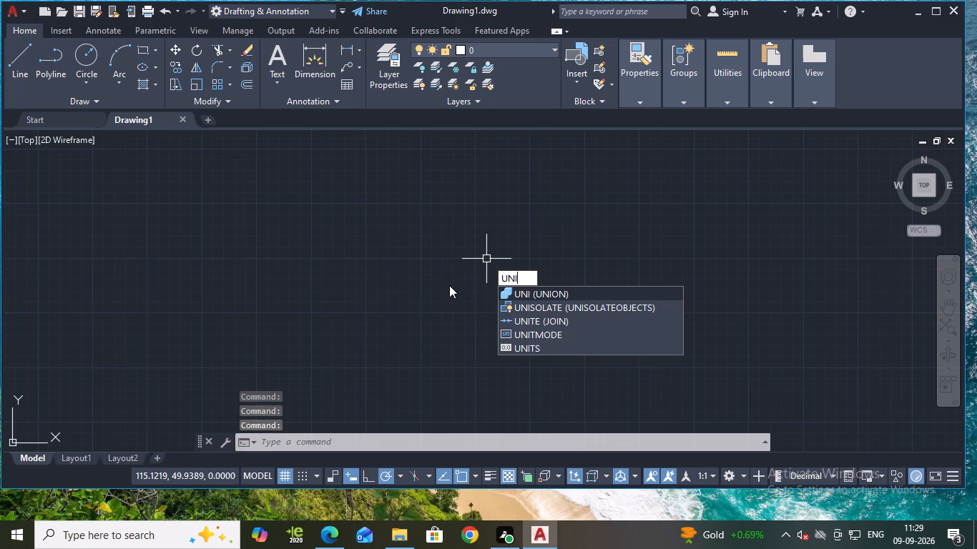
click(538, 349)
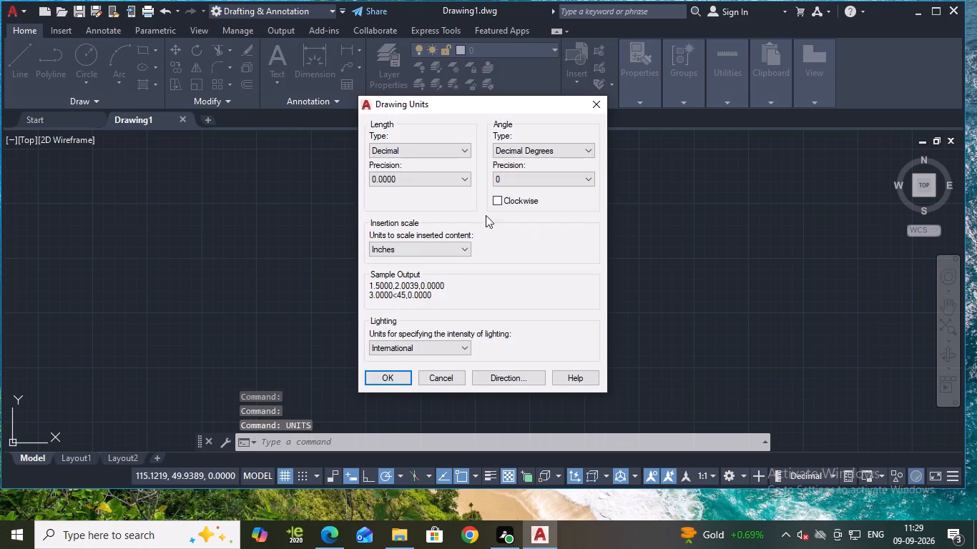
click(408, 177)
click(376, 191)
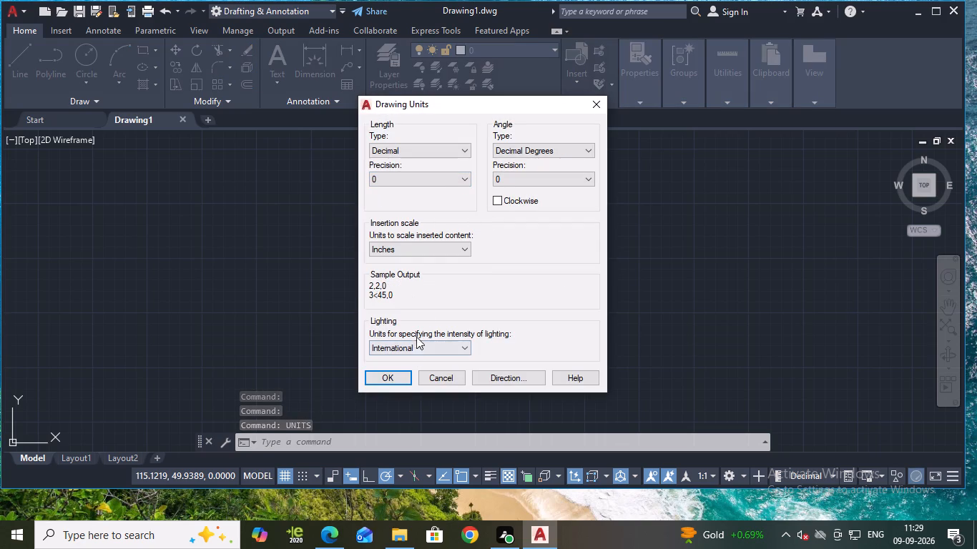
click(408, 246)
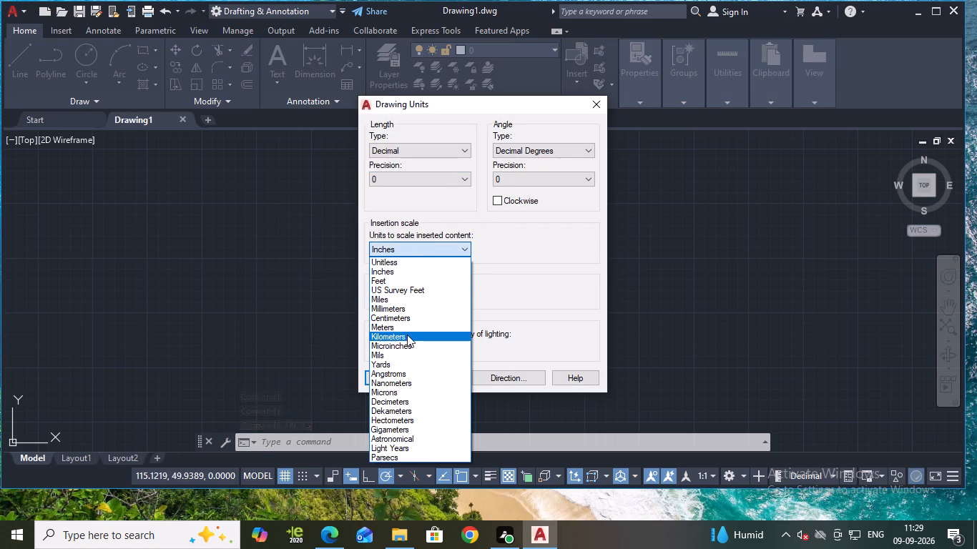
click(403, 305)
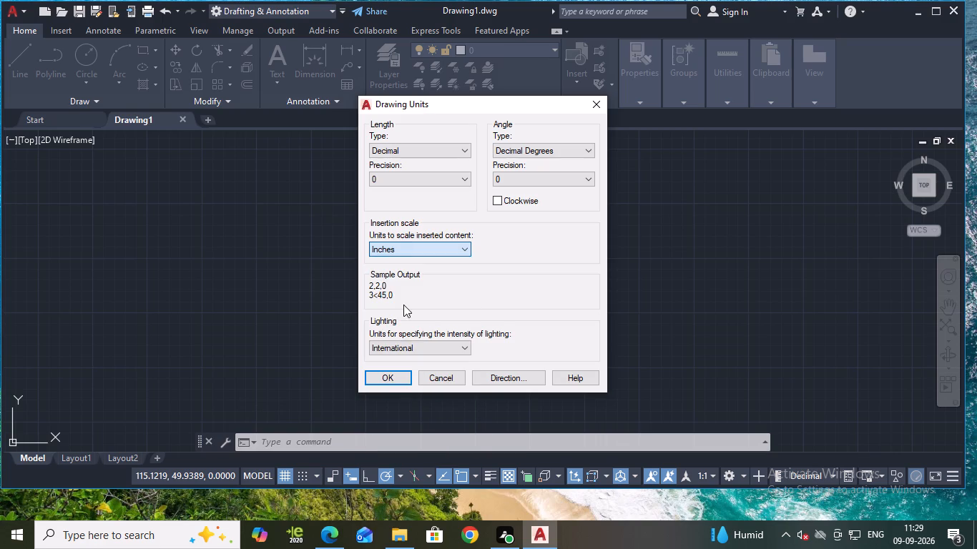
click(388, 381)
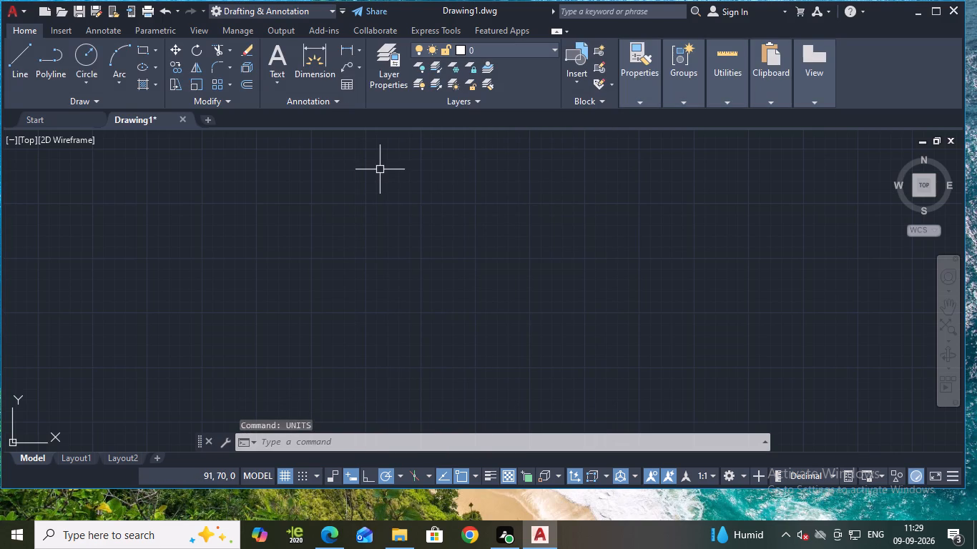
Set the model space limits with the lower left corner at 0,0 and the upper right corner at 1000,1000.
text(limits)
key(Return)
text(0,0)
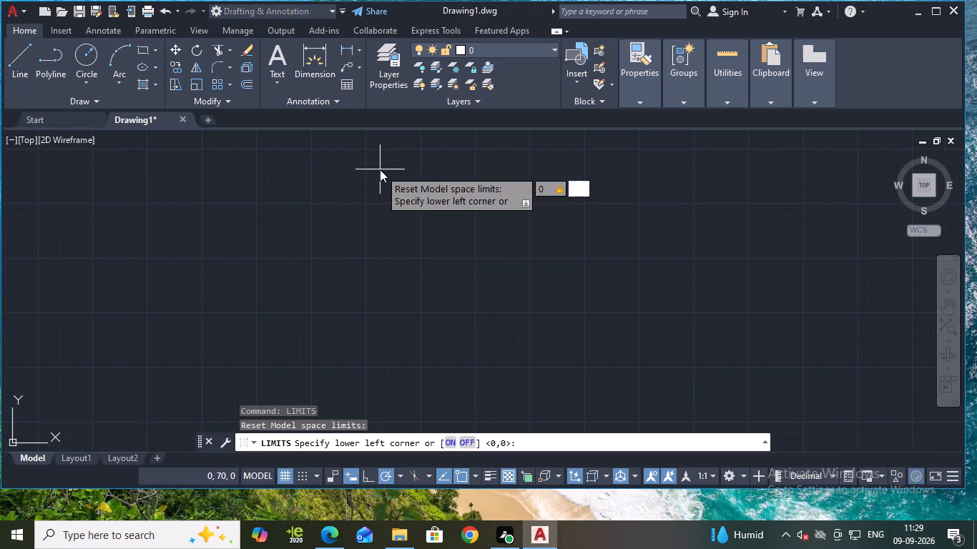
key(Return)
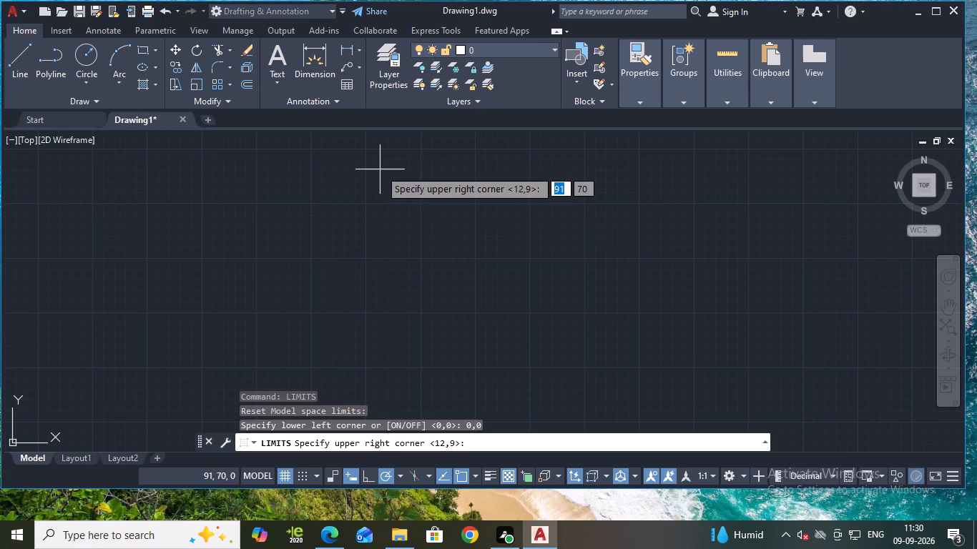
text(1000)
text(,1000)
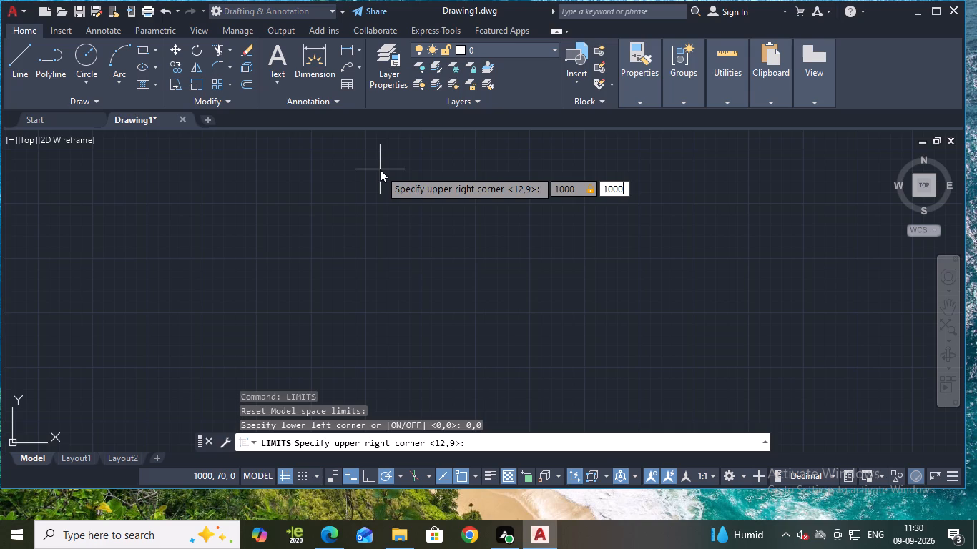
key(Return)
key(z)
key(Return)
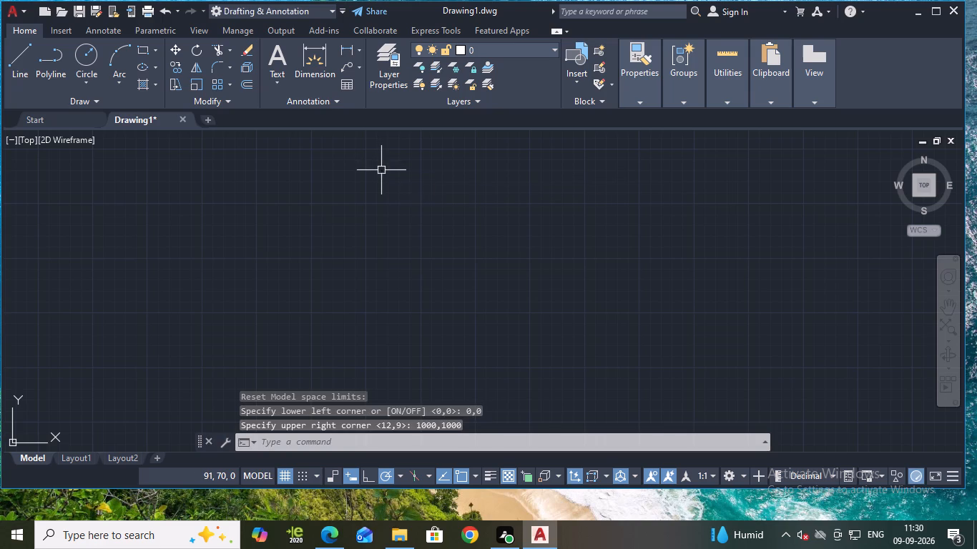
text(aq)
key(BackSpace)
key(Return)
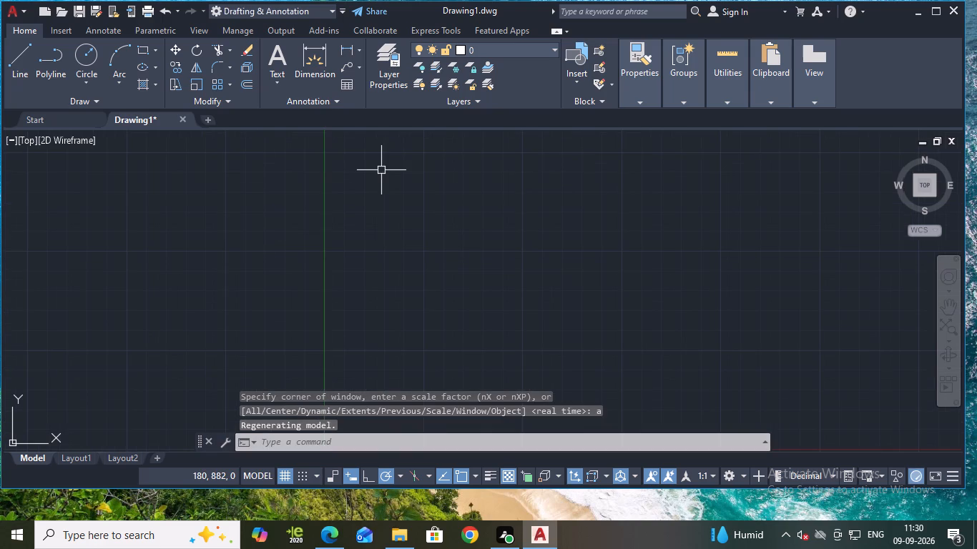
middle_drag(689, 211, 442, 269)
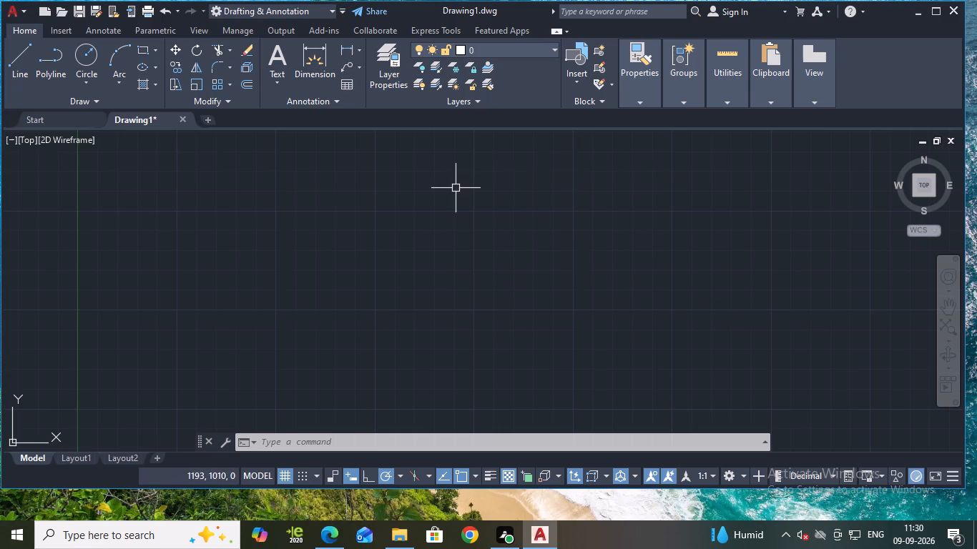
Switch the workspace to 3D Modeling.
click(745, 473)
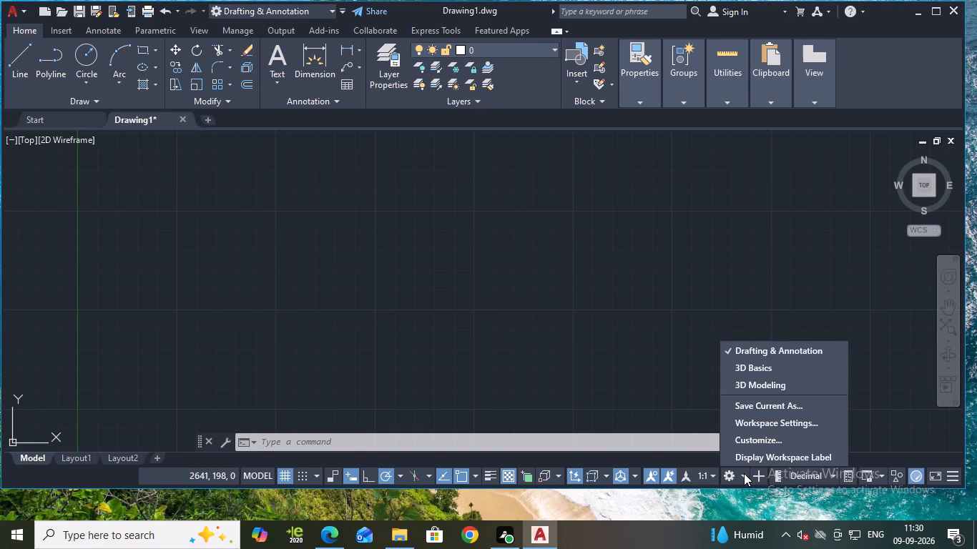
click(752, 390)
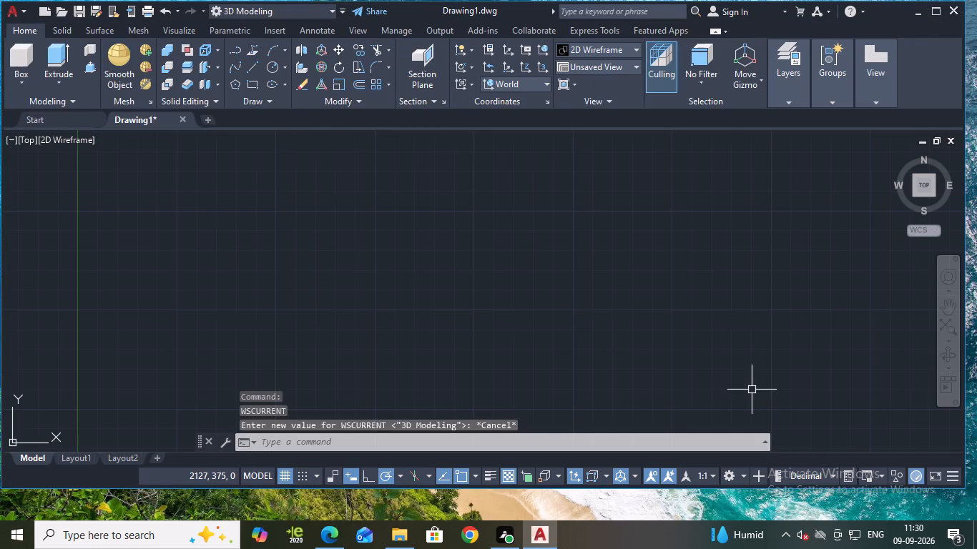
Save the drawing as "multi-featured bracket" in the 9-9-26 folder inside the VAMSI folder on the Desktop.
key(ctrl+s)
click(314, 199)
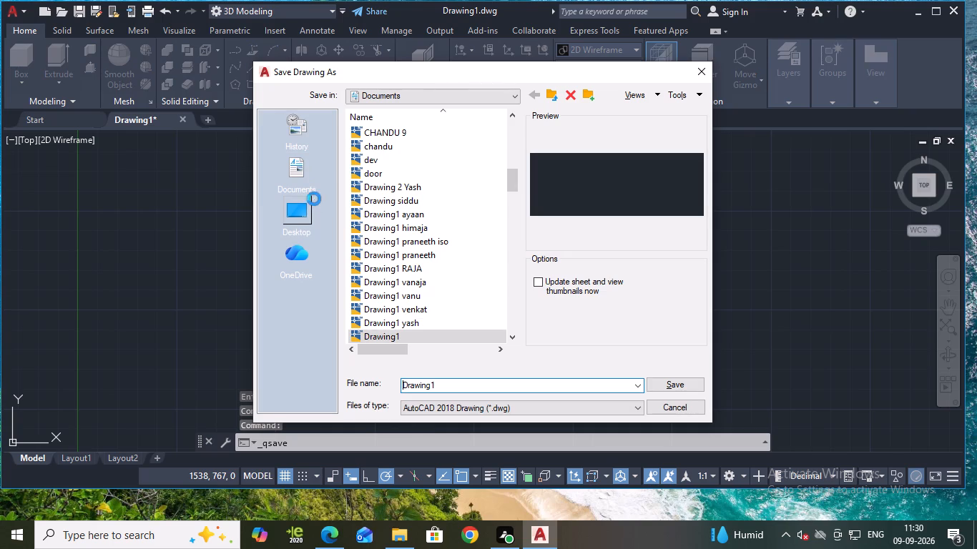
click(379, 220)
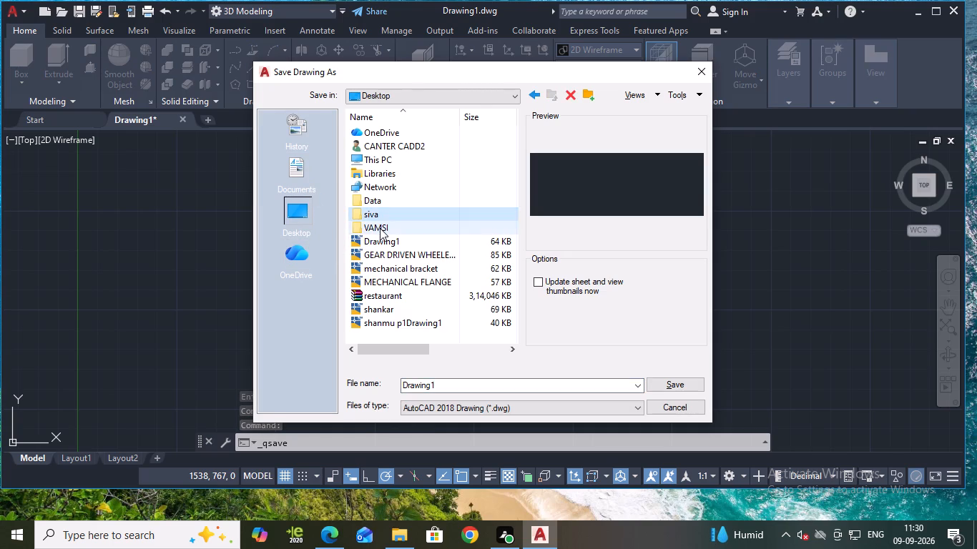
double_click(380, 228)
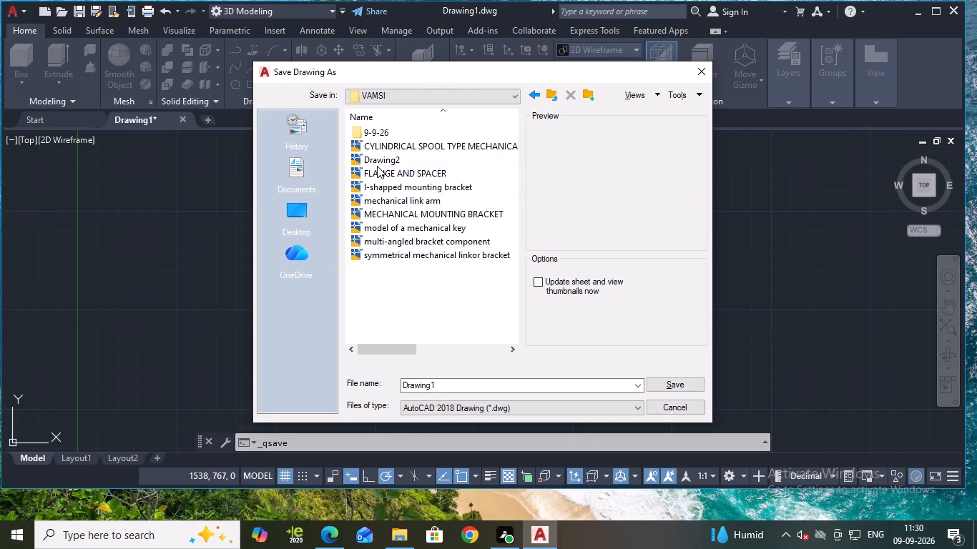
double_click(365, 127)
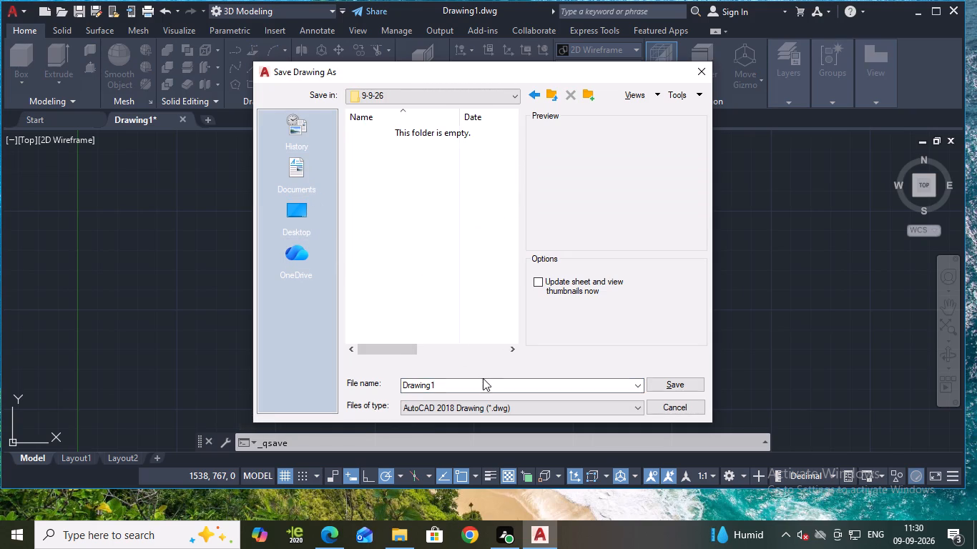
drag(484, 387, 439, 387)
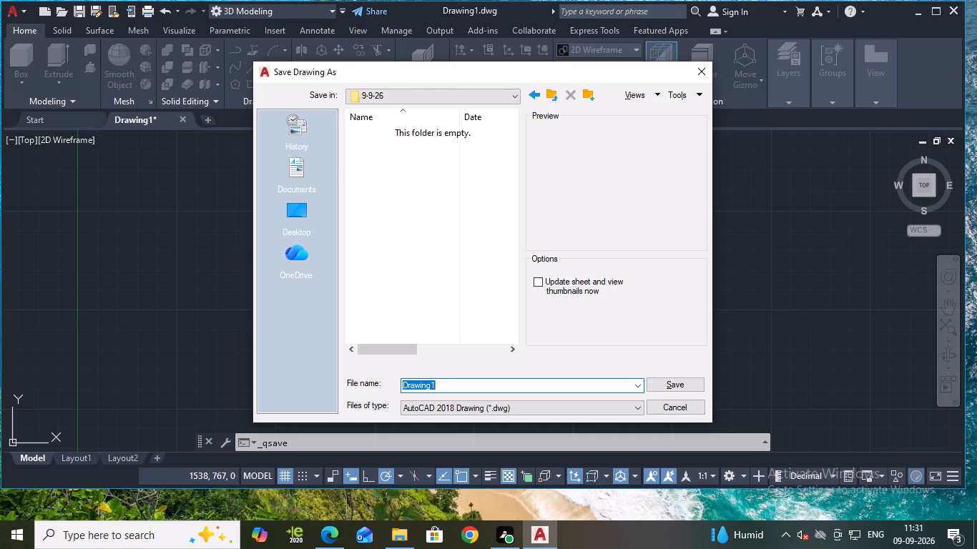
key(m)
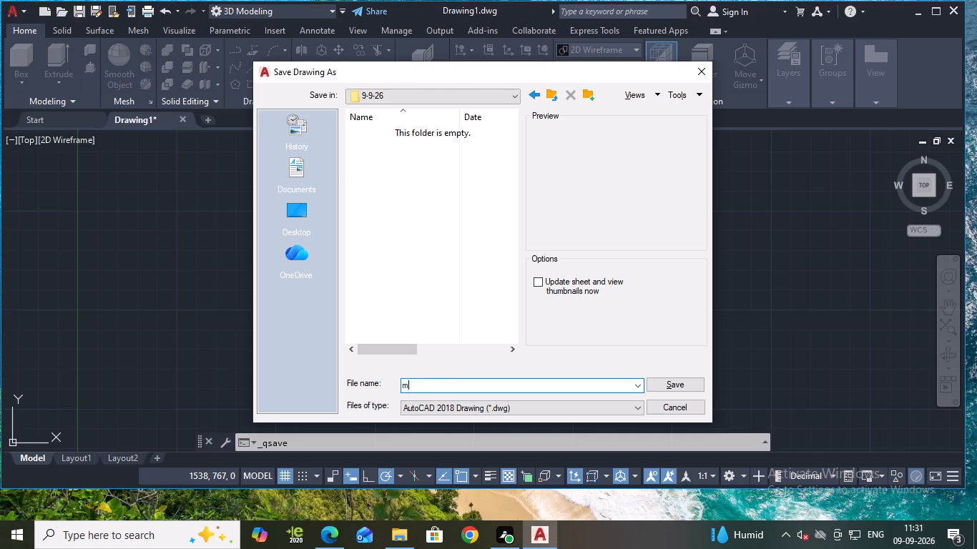
text(ulti)
text(feat)
key(BackSpace)
key(BackSpace)
key(BackSpace)
key(BackSpace)
key(minus)
key(f)
text(ea)
key(t)
text(ured)
key(space)
text(bracket)
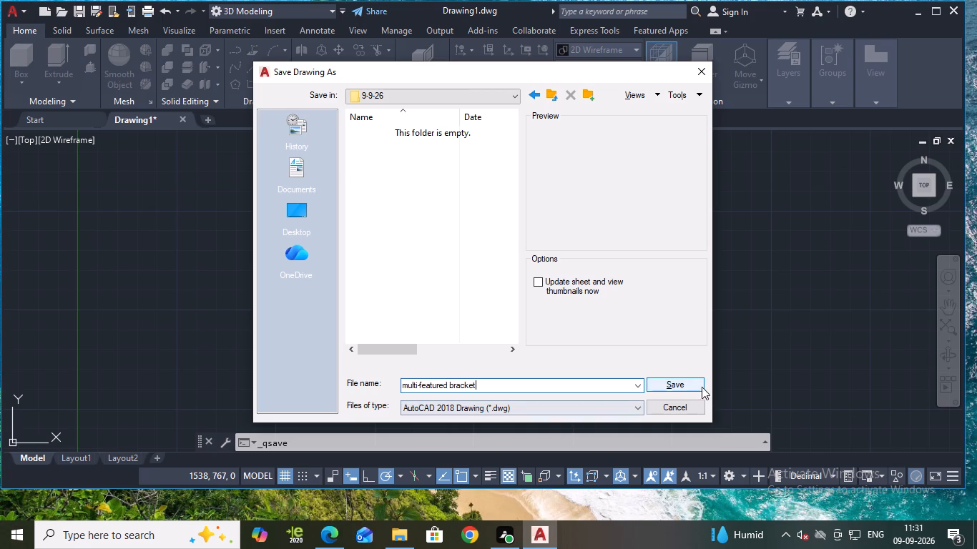
click(696, 384)
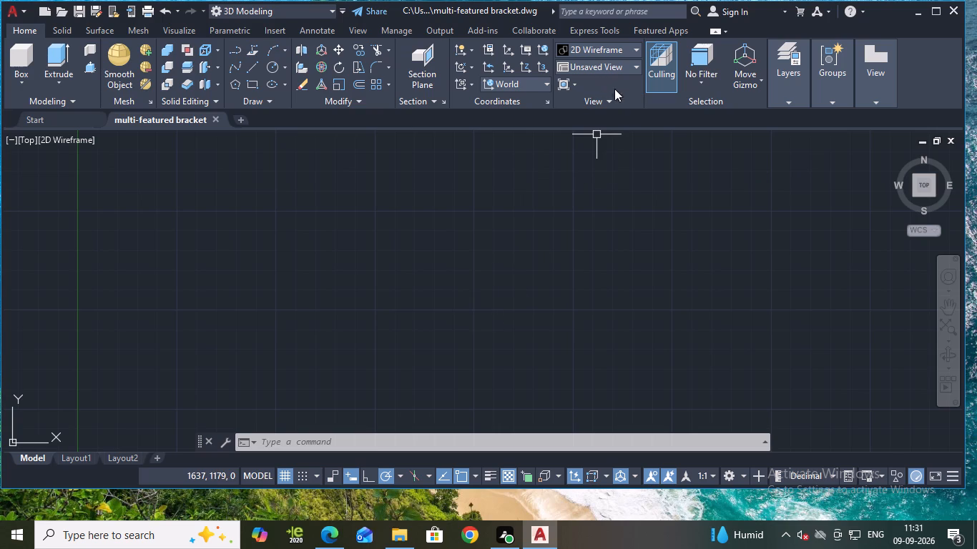
Set the model view to the preset Top view.
click(604, 64)
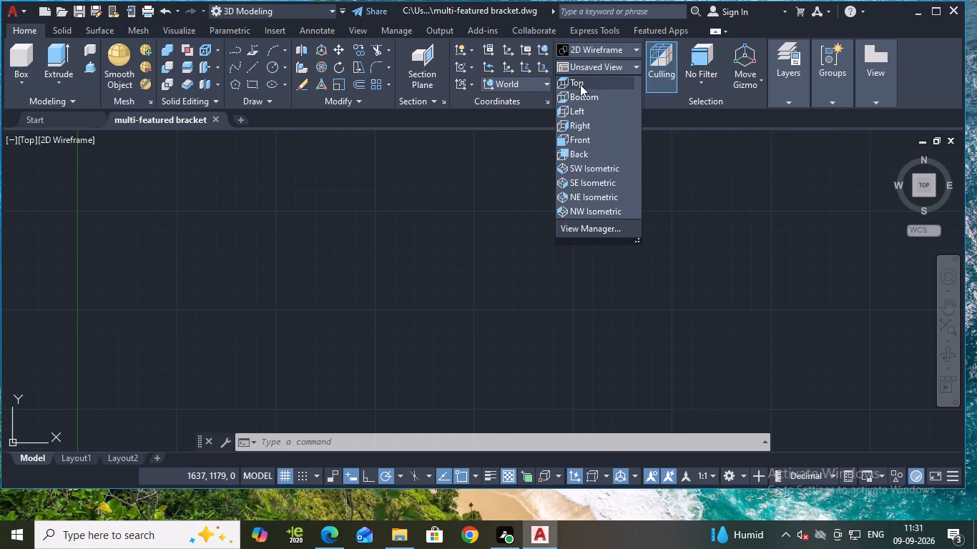
click(580, 84)
middle_drag(723, 256, 323, 325)
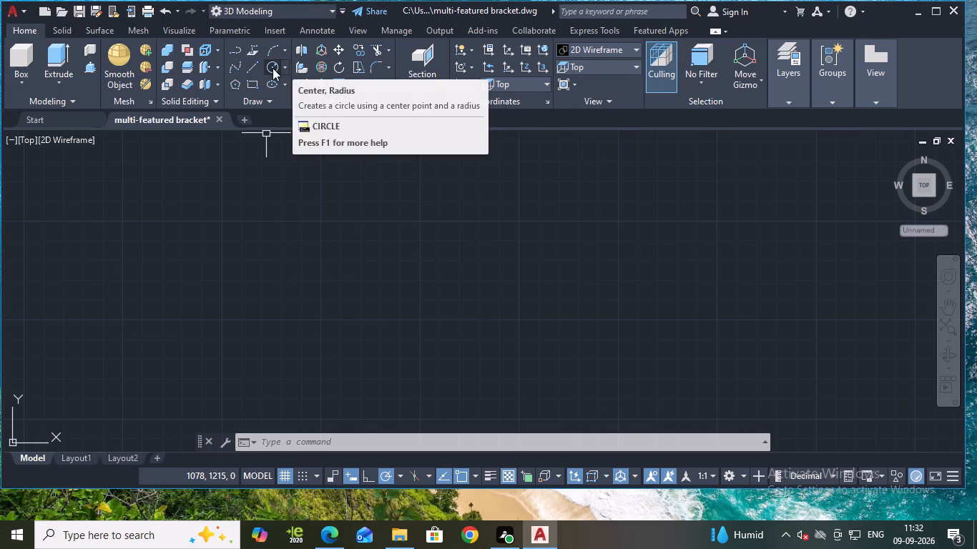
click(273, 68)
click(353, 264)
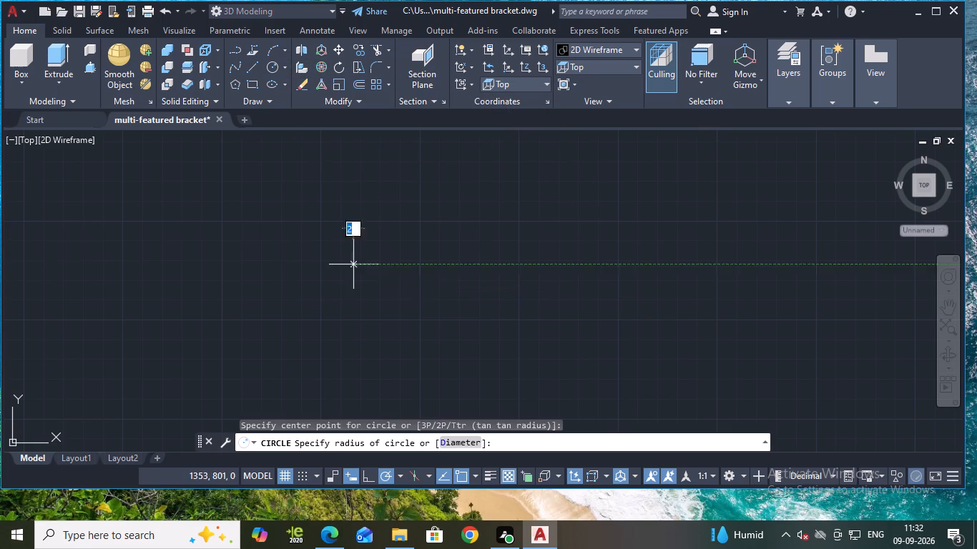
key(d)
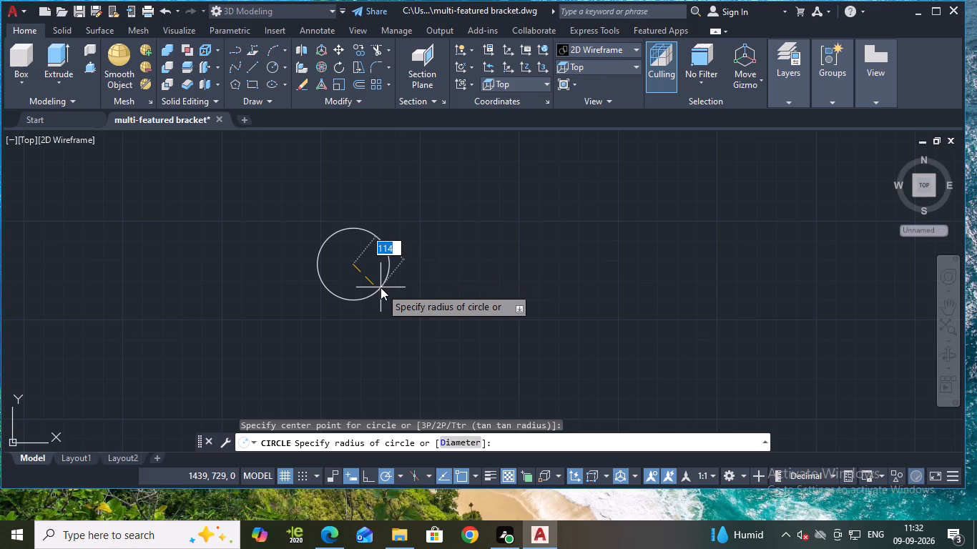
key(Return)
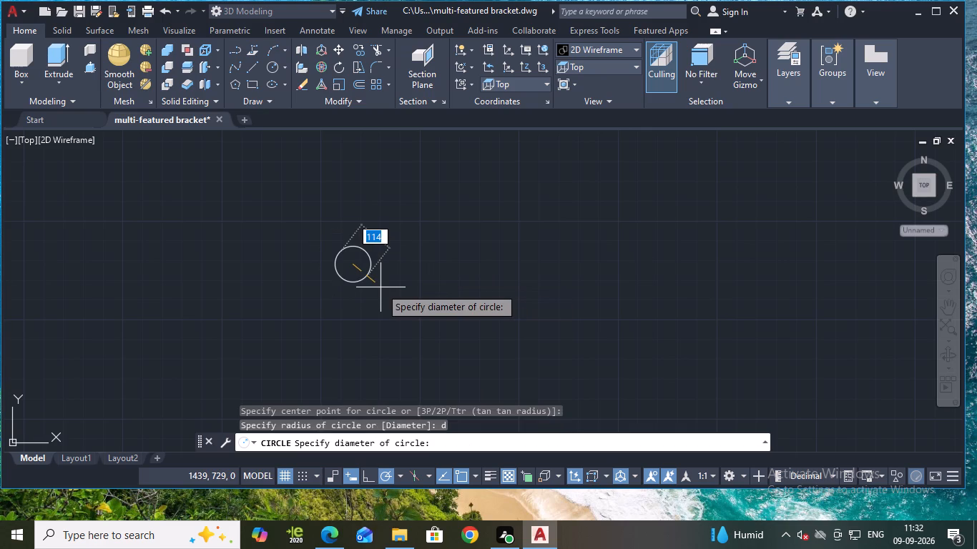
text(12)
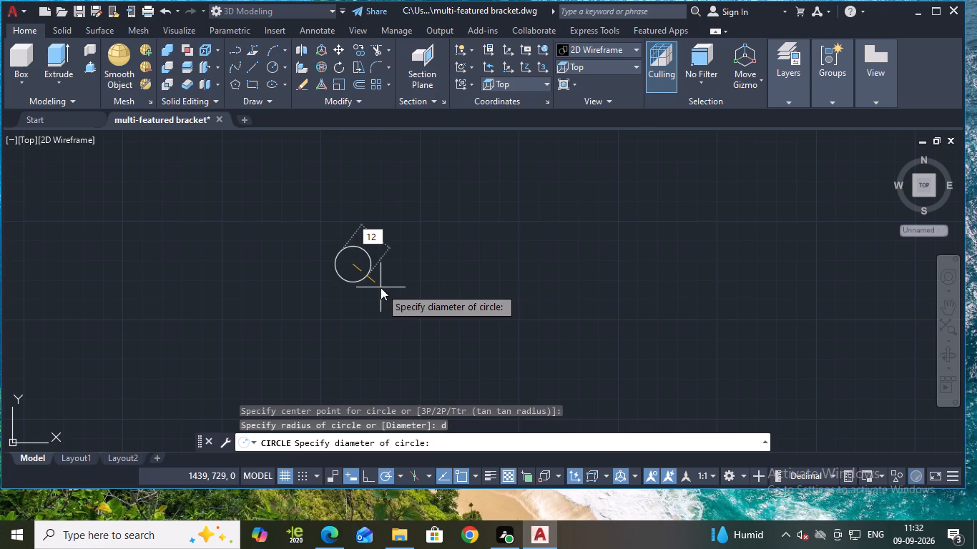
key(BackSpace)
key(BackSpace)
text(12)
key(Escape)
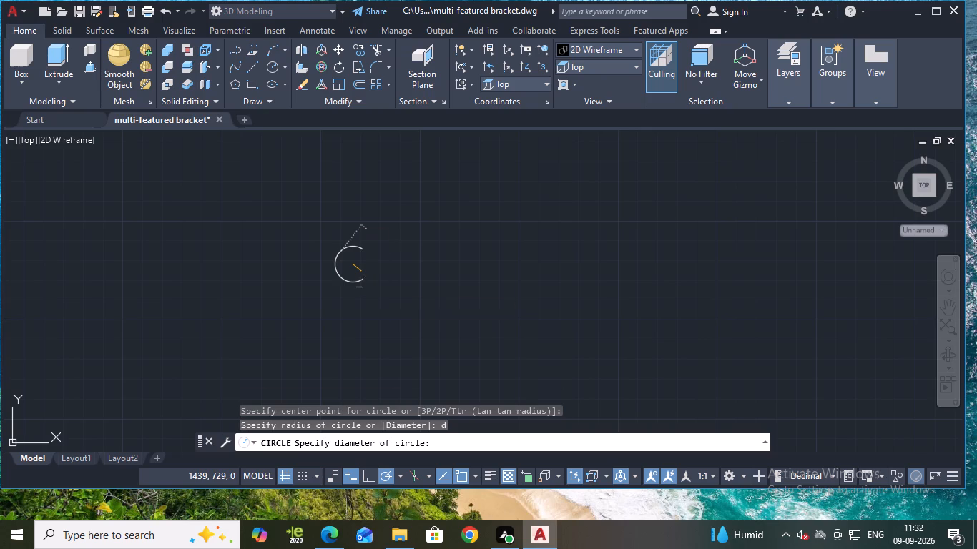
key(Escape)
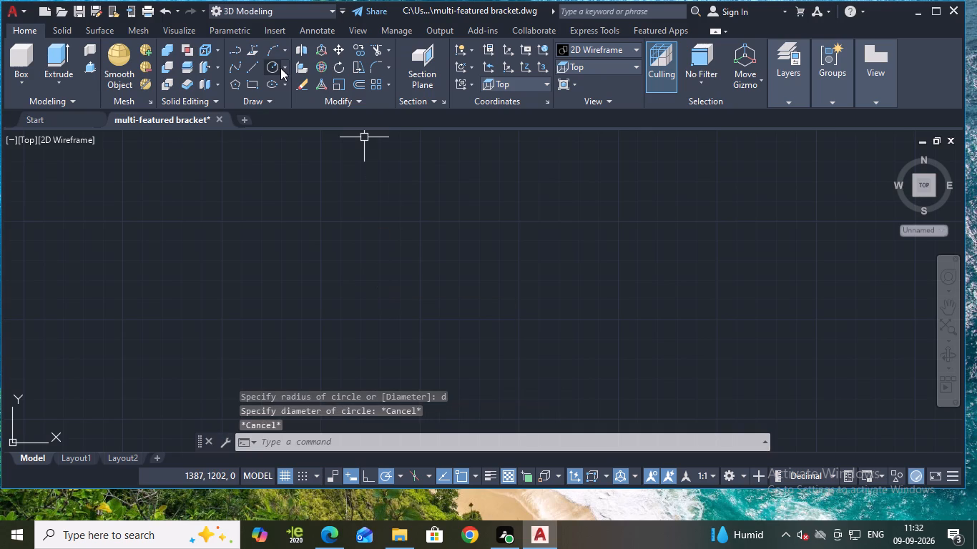
Draw a circle of radius 11.2 centred at about 1360,648 using the centre and radius method.
click(283, 68)
click(308, 89)
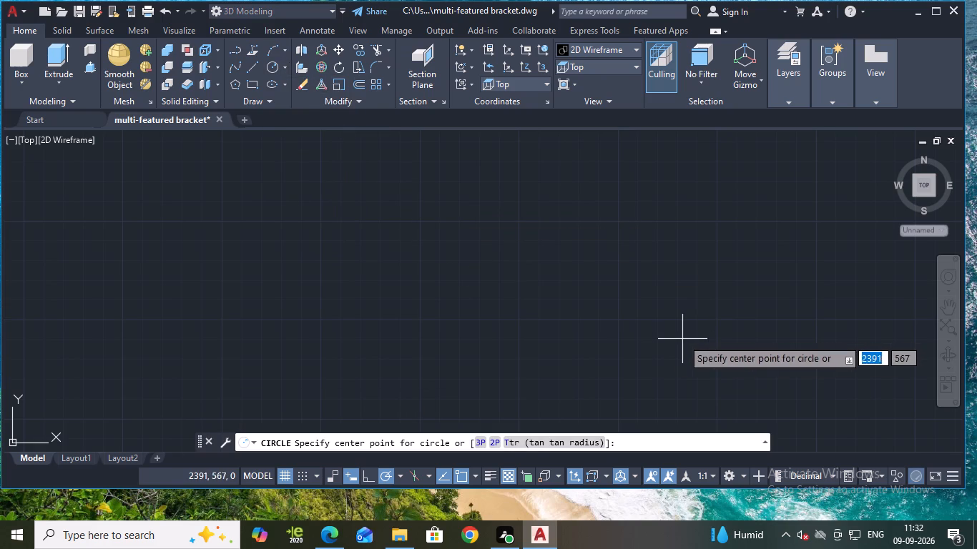
click(355, 313)
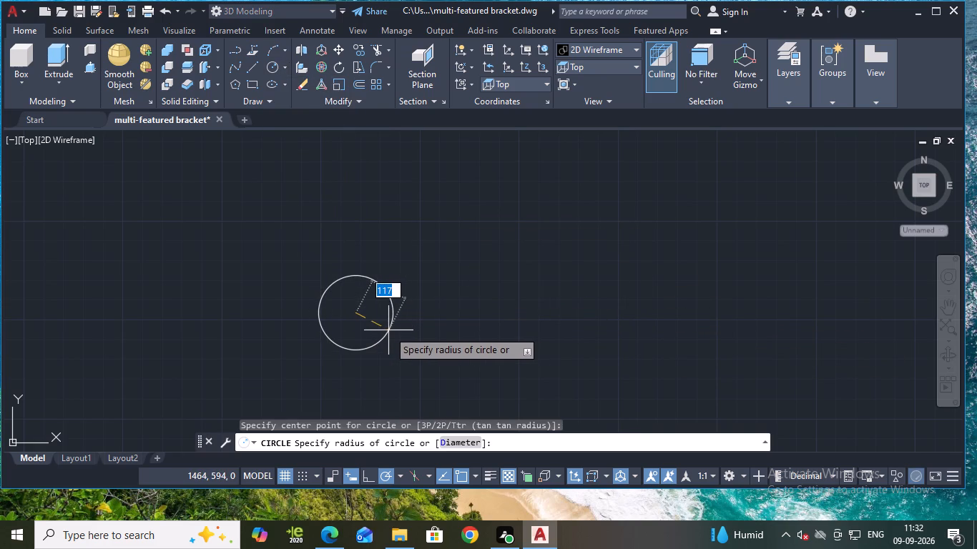
key(1)
text(1.)
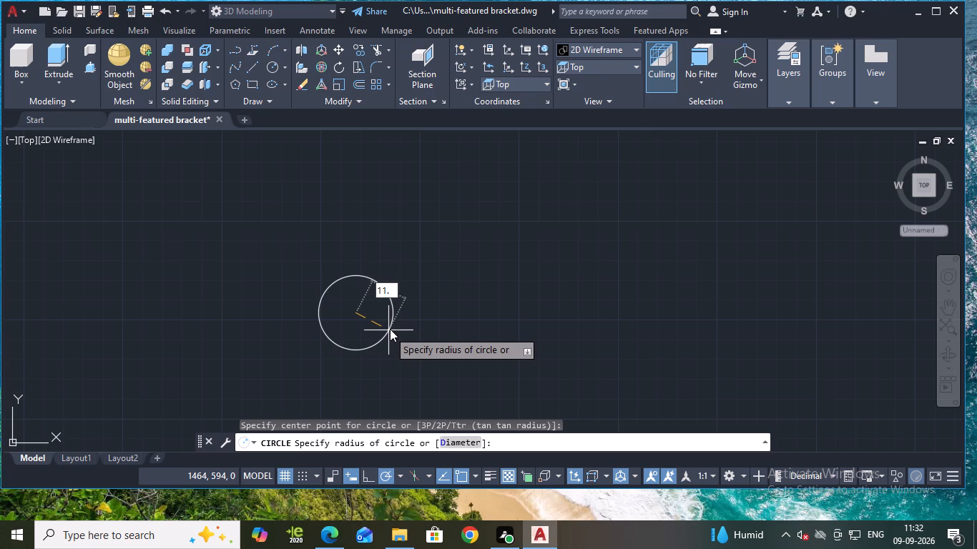
key(2)
key(Return)
Draw a concentric circle of diameter 12 inside the radius 11.2 circle.
scroll(362, 317, up, 6)
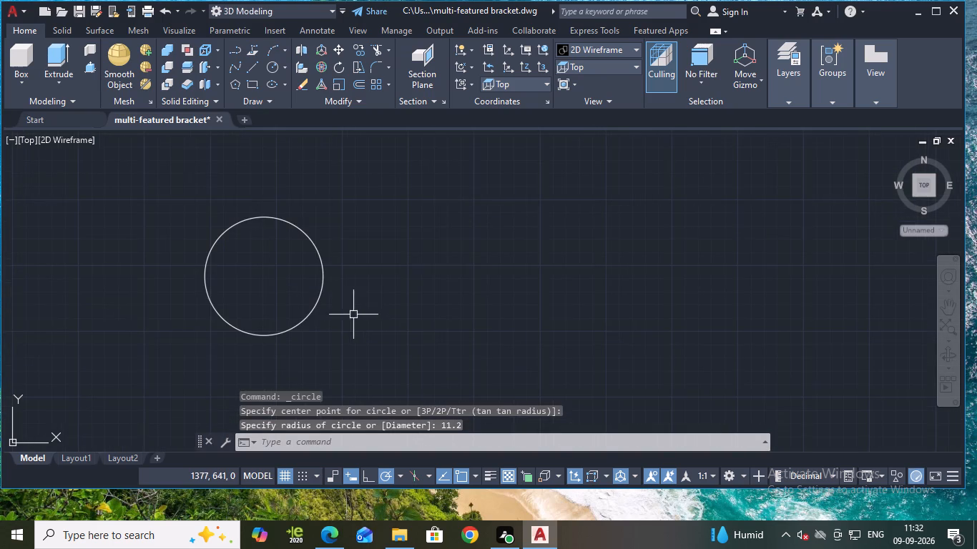
middle_drag(365, 296, 367, 239)
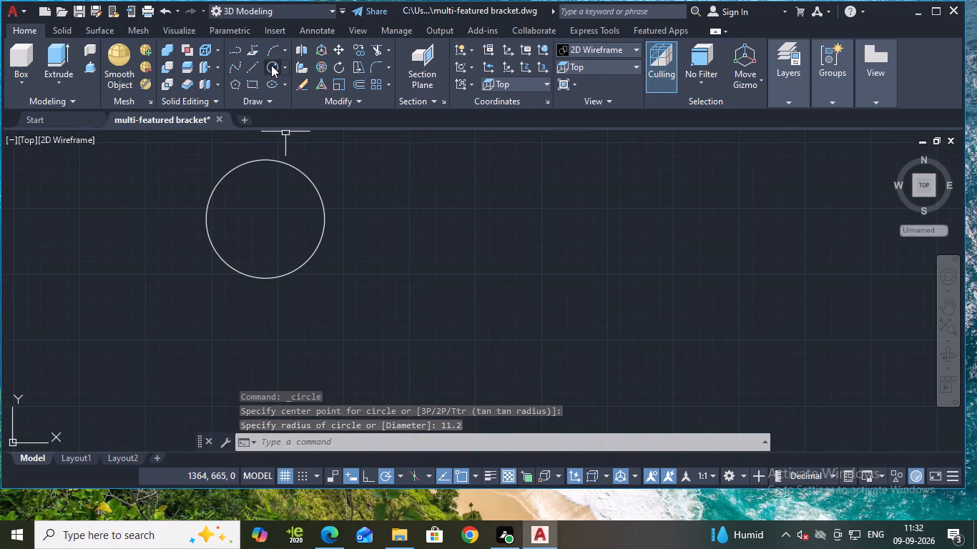
click(270, 65)
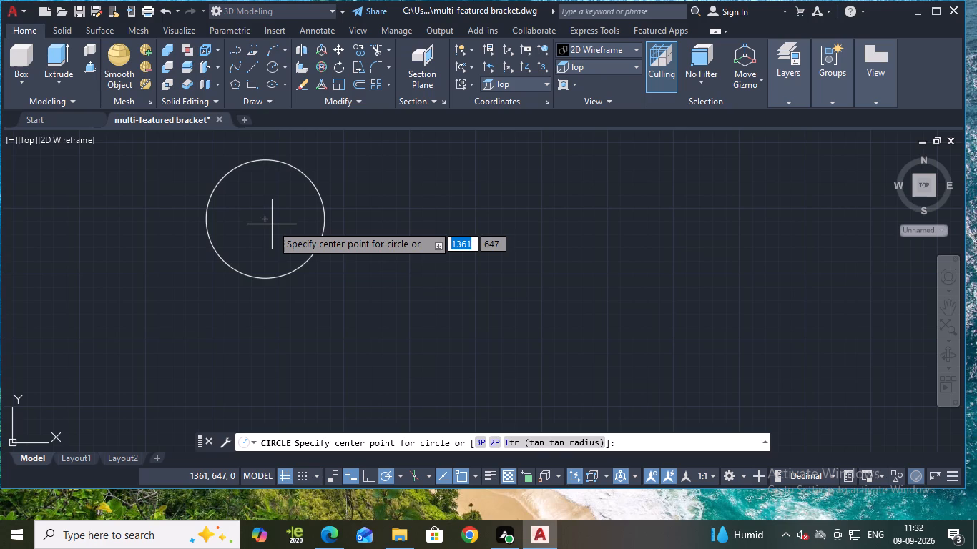
click(265, 220)
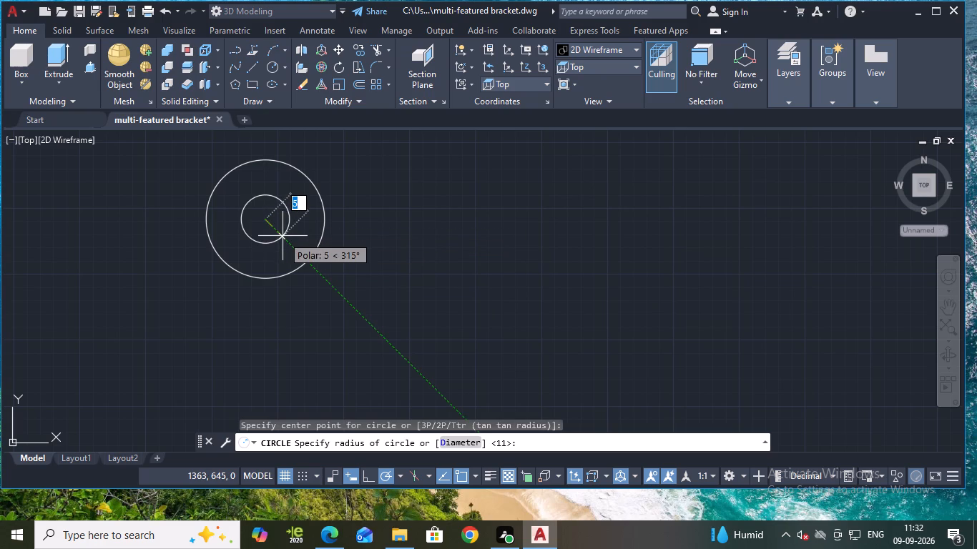
key(d)
key(Return)
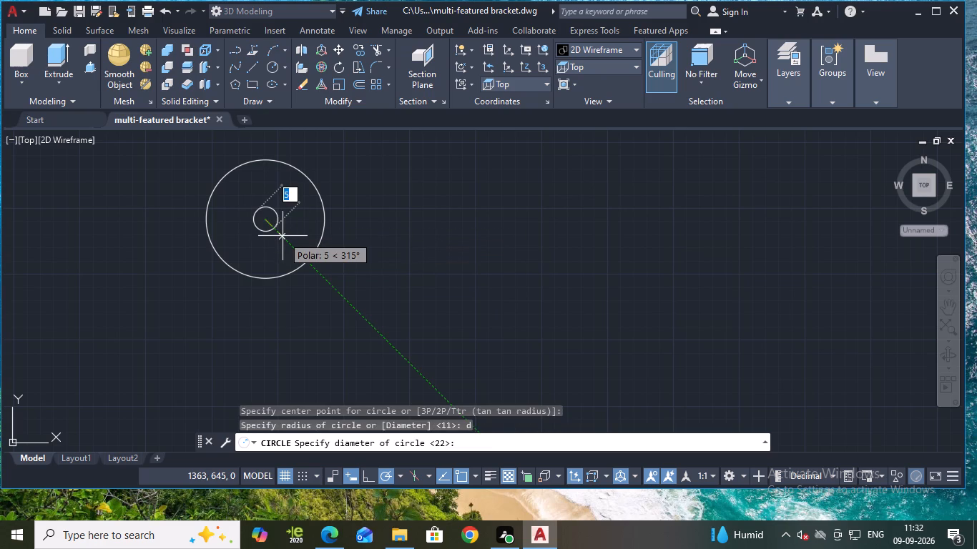
text(12)
key(Return)
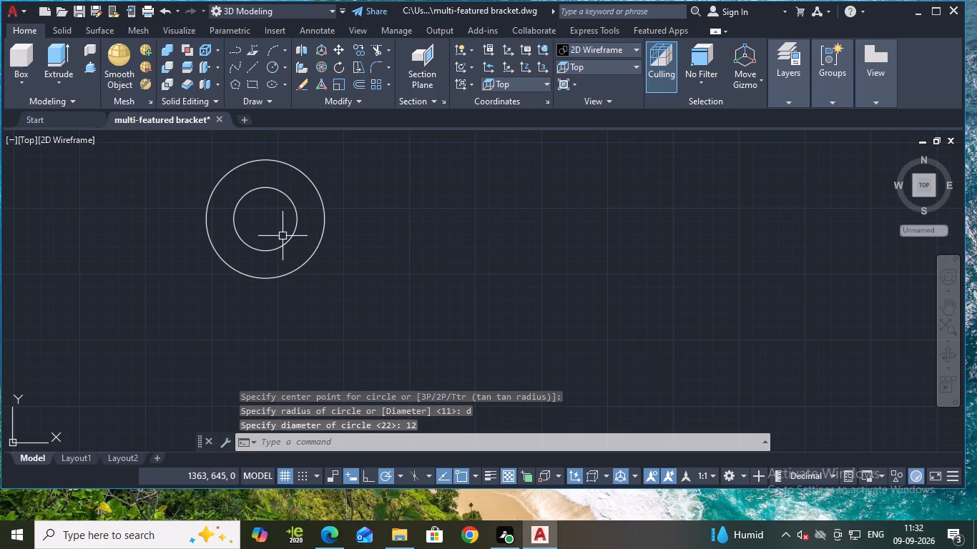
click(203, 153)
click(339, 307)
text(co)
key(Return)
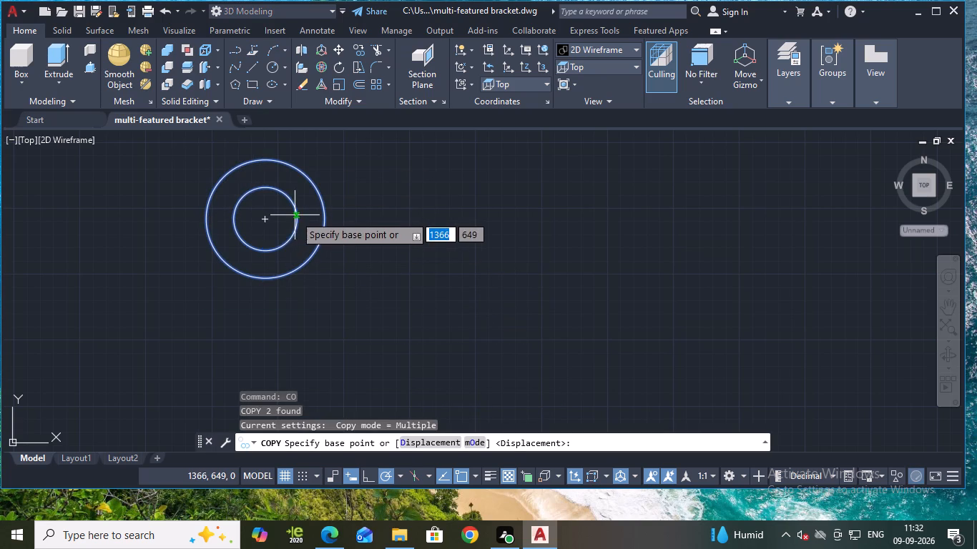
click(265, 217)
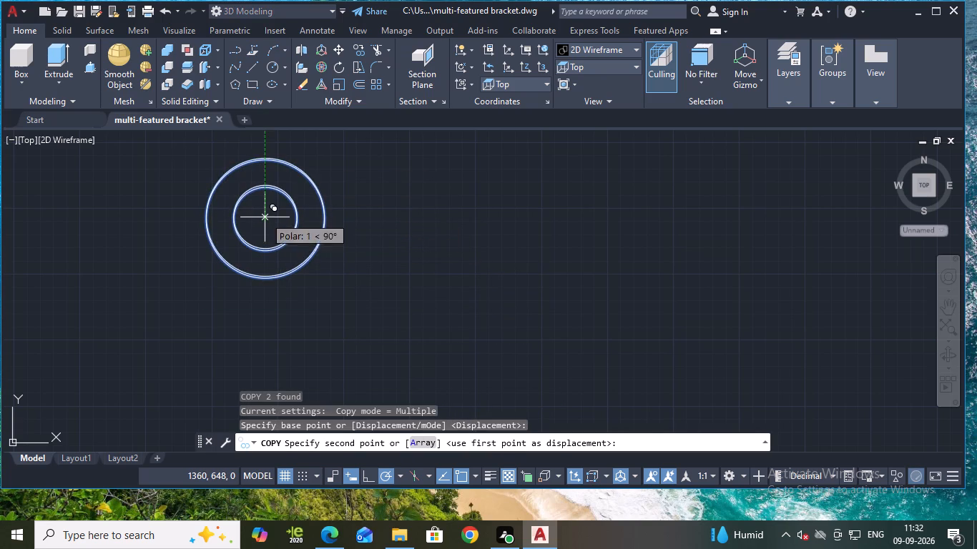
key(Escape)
Copy both concentric circles from their centre 50 units horizontally in the positive X direction.
key(c)
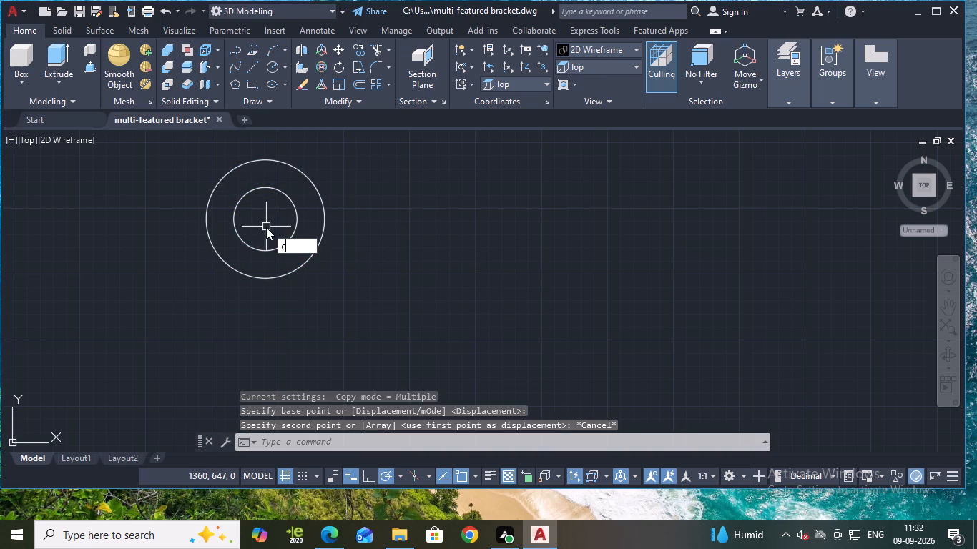
key(o)
key(Return)
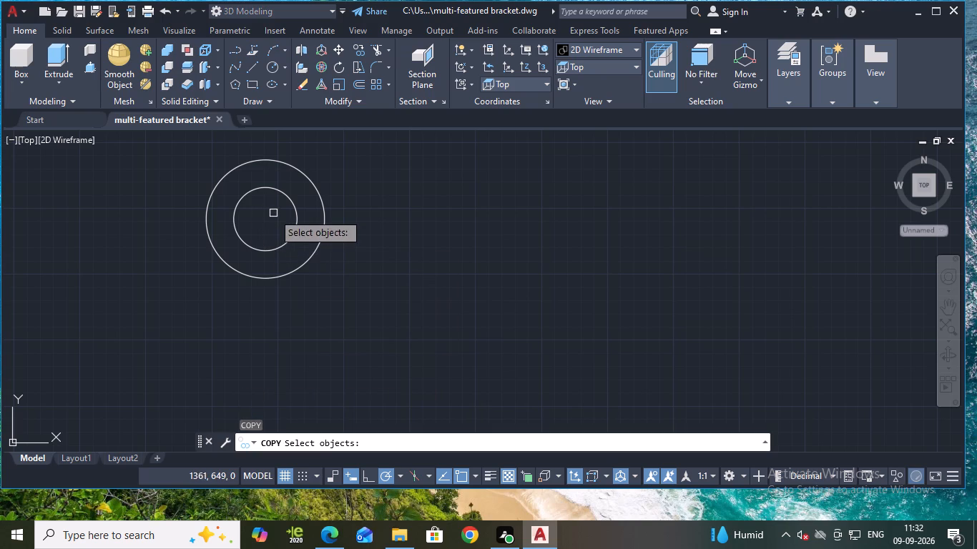
click(294, 210)
click(325, 206)
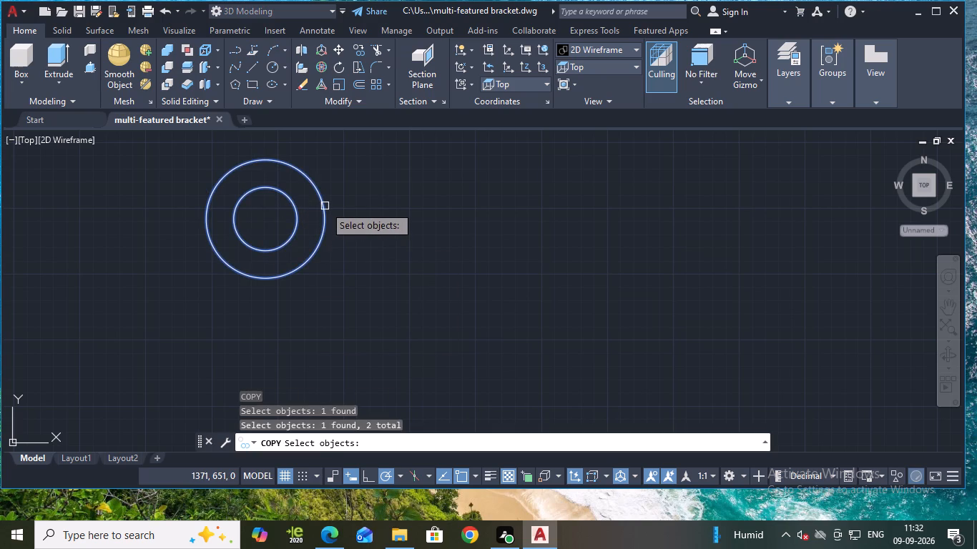
key(Return)
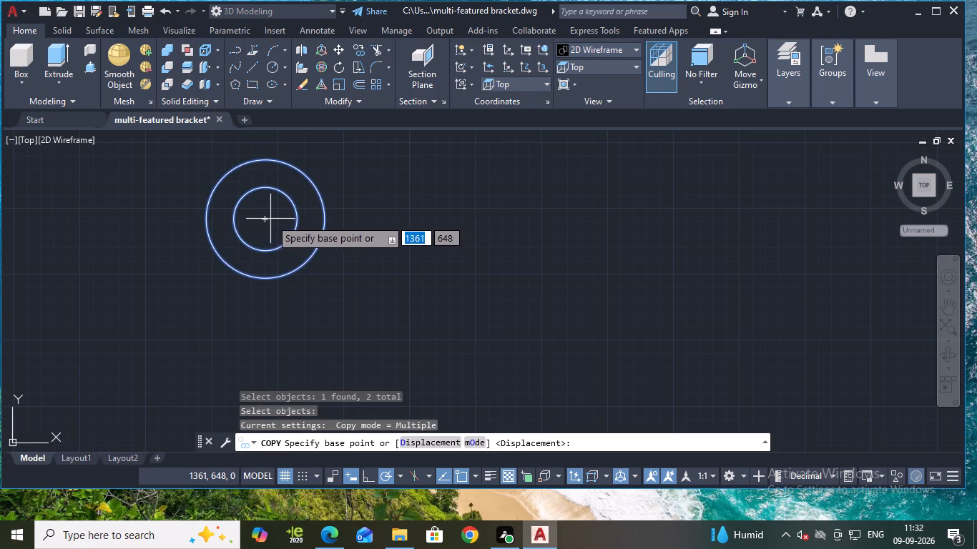
click(265, 219)
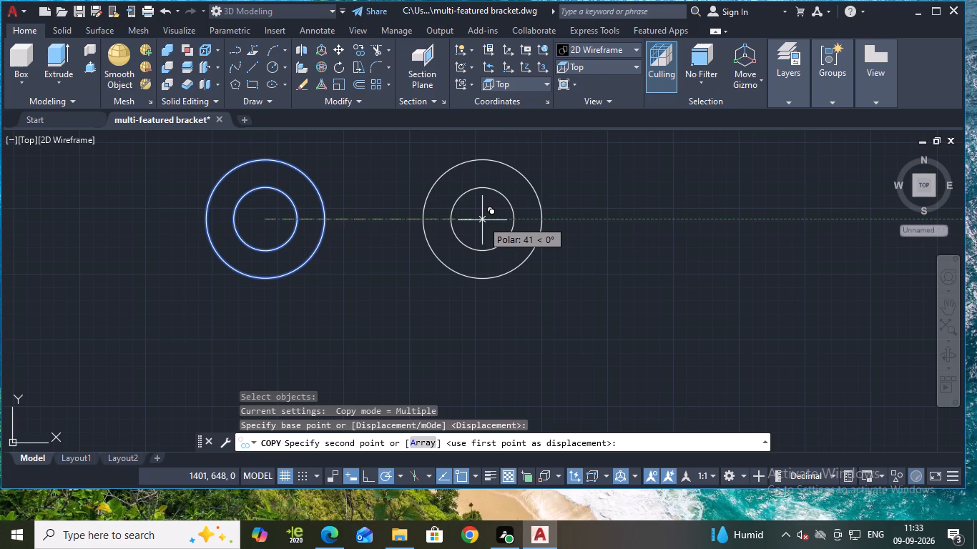
text(50)
key(Return)
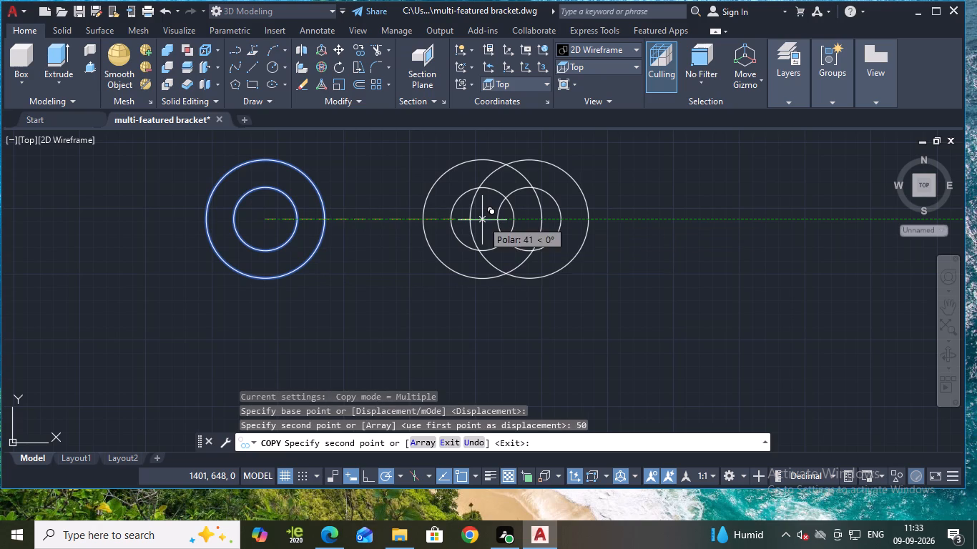
key(Escape)
Draw a nearly horizontal line about 90 units long through both circle pairs, extending beyond their outer edges.
middle_drag(460, 217, 502, 243)
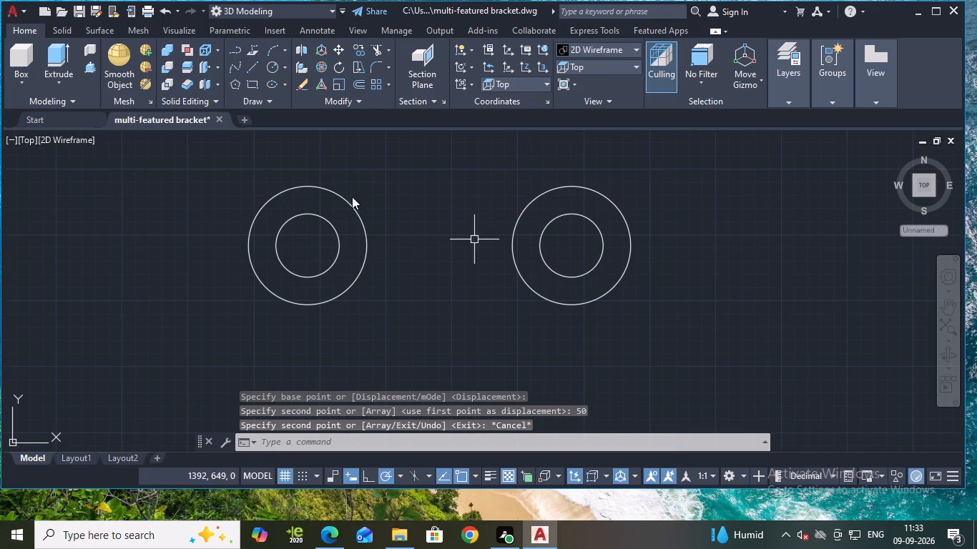
click(249, 74)
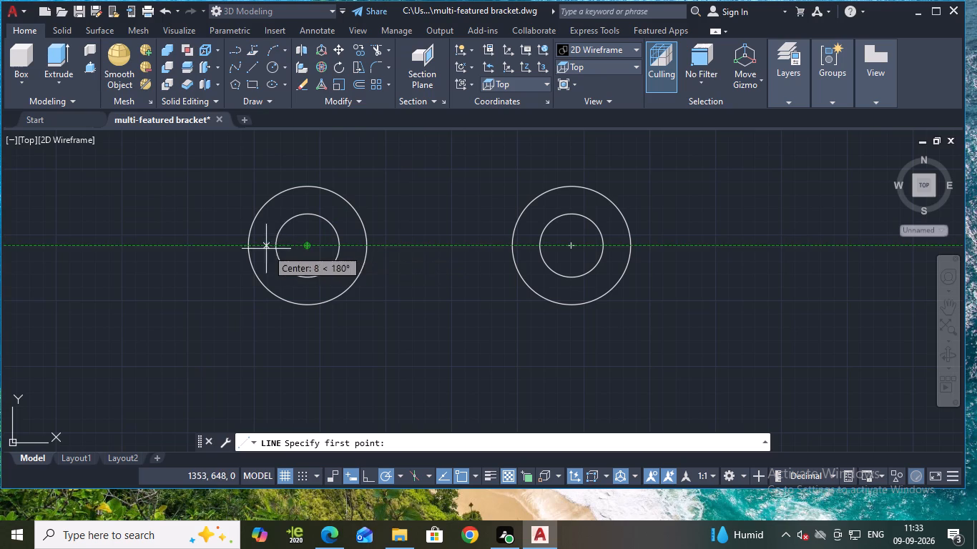
click(232, 249)
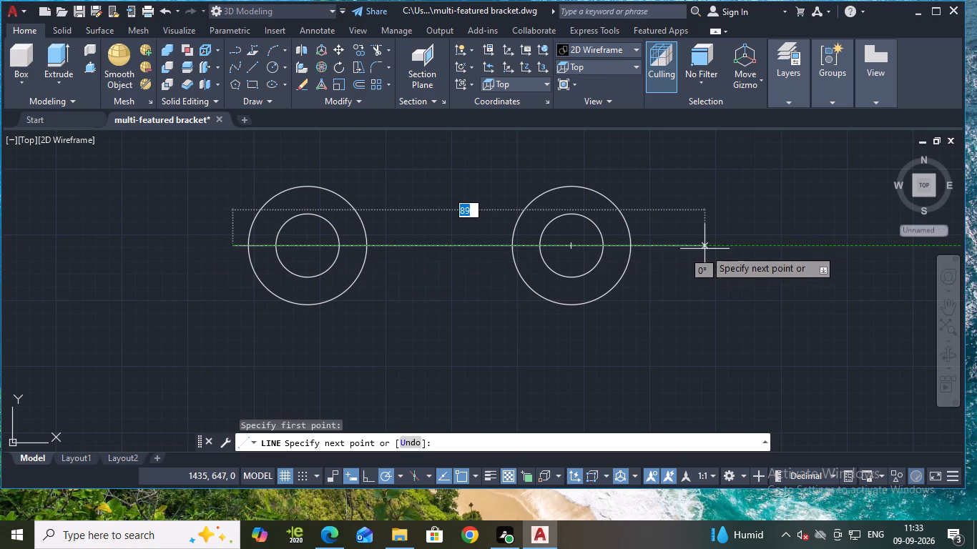
click(710, 242)
key(Escape)
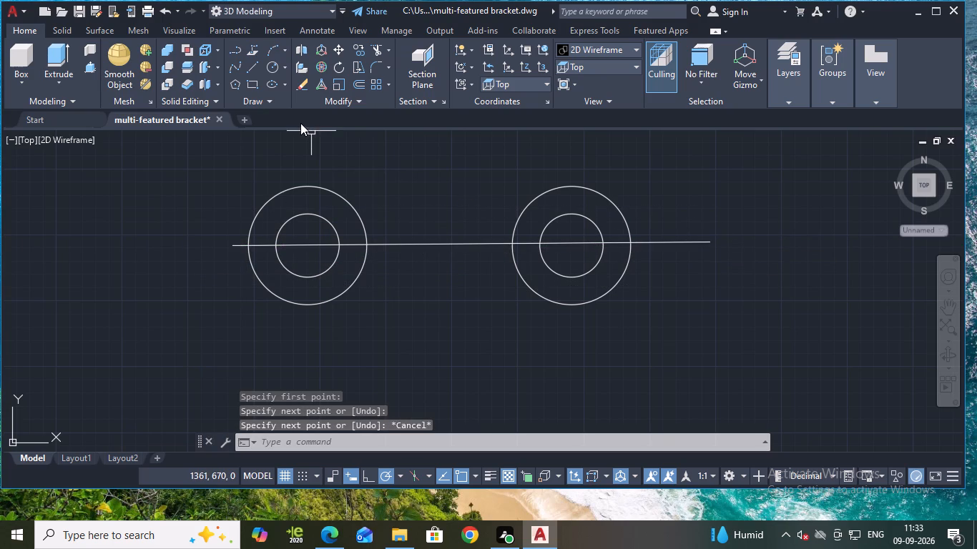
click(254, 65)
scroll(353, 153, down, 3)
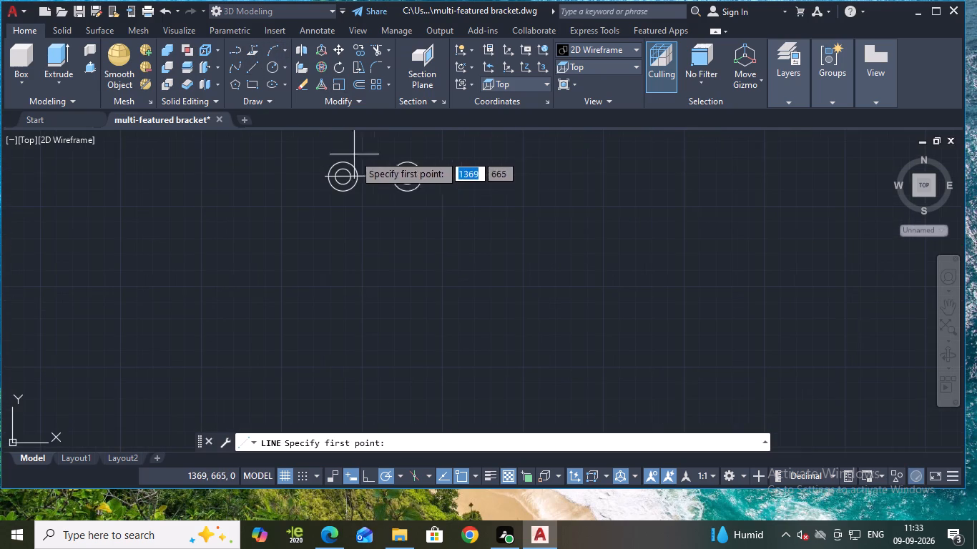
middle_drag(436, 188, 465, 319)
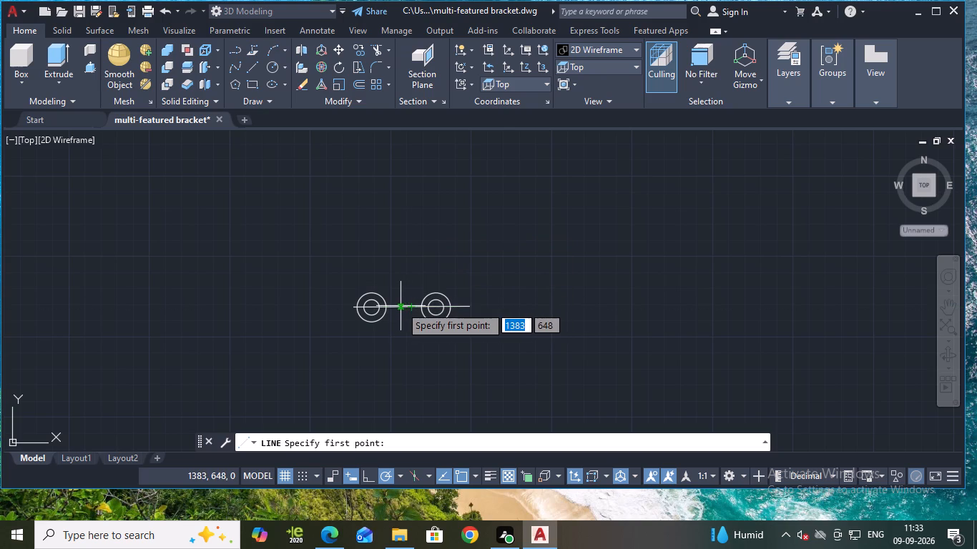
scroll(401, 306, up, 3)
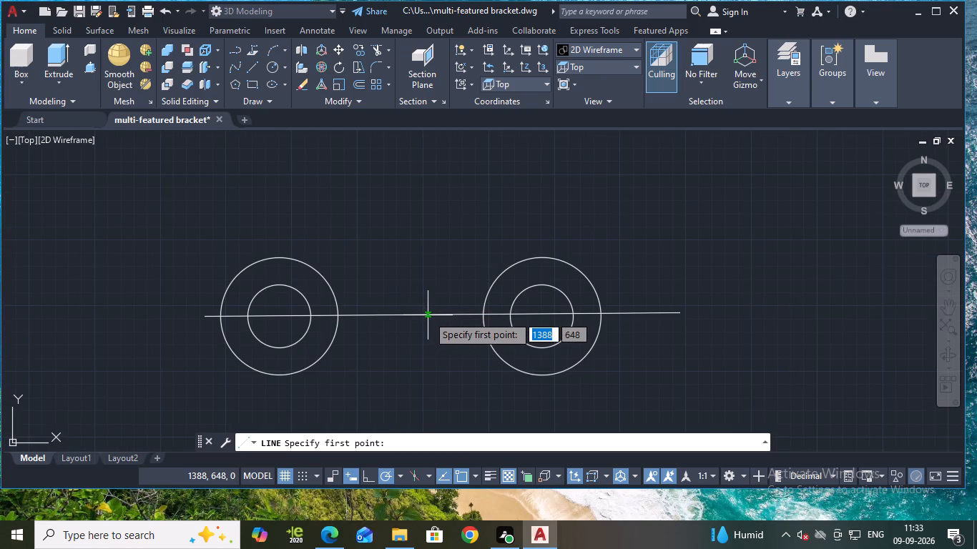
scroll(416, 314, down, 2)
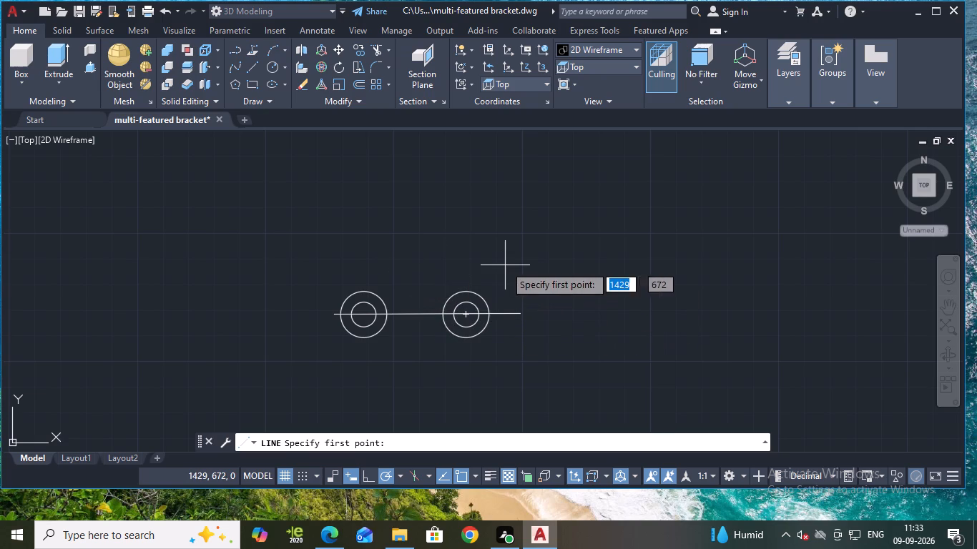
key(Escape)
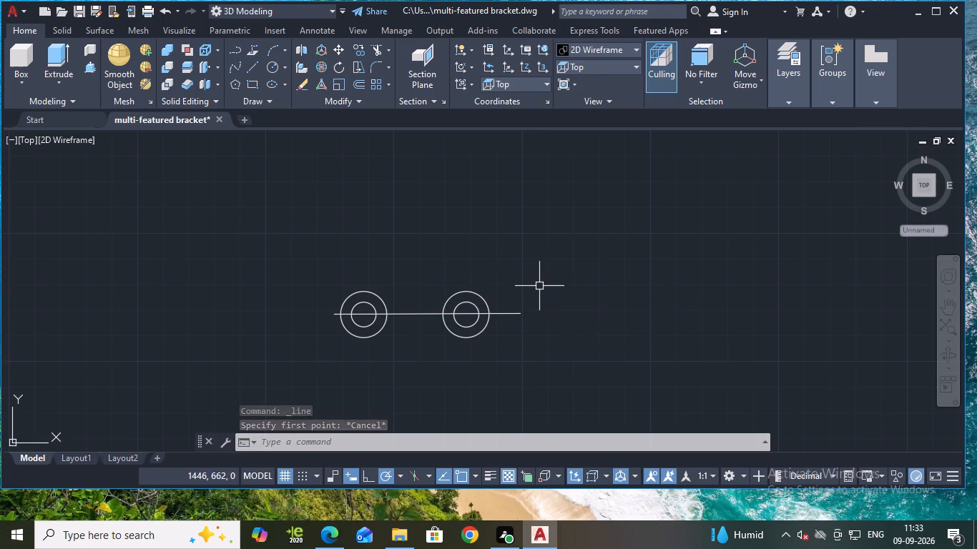
Offset the nearly horizontal line through the circle pairs 37.5 units upward.
key(Escape)
key(o)
key(Return)
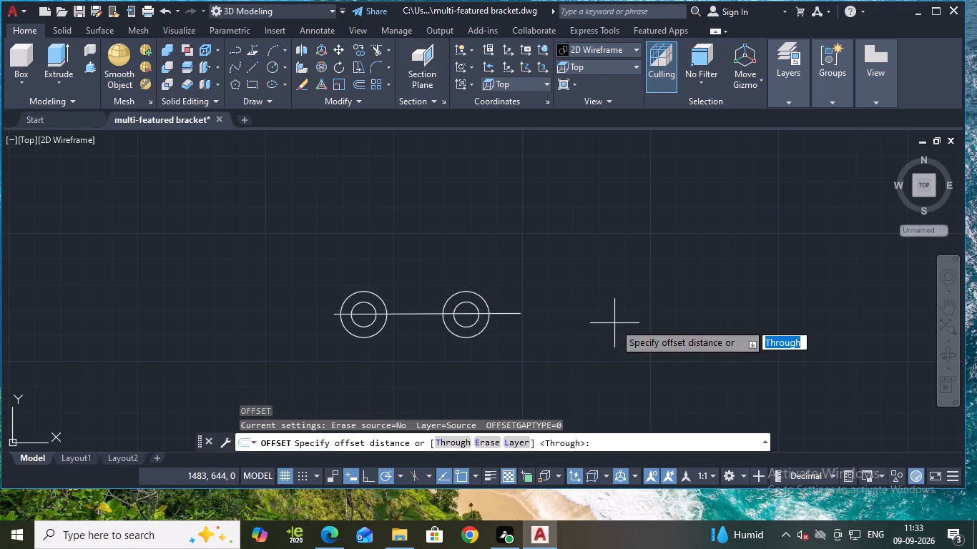
key(Return)
click(514, 315)
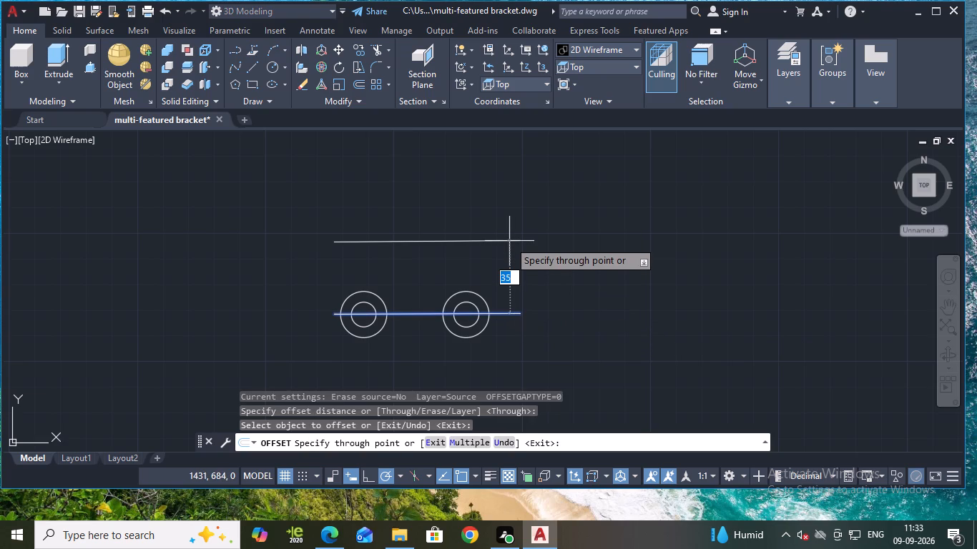
text(37.5)
key(Return)
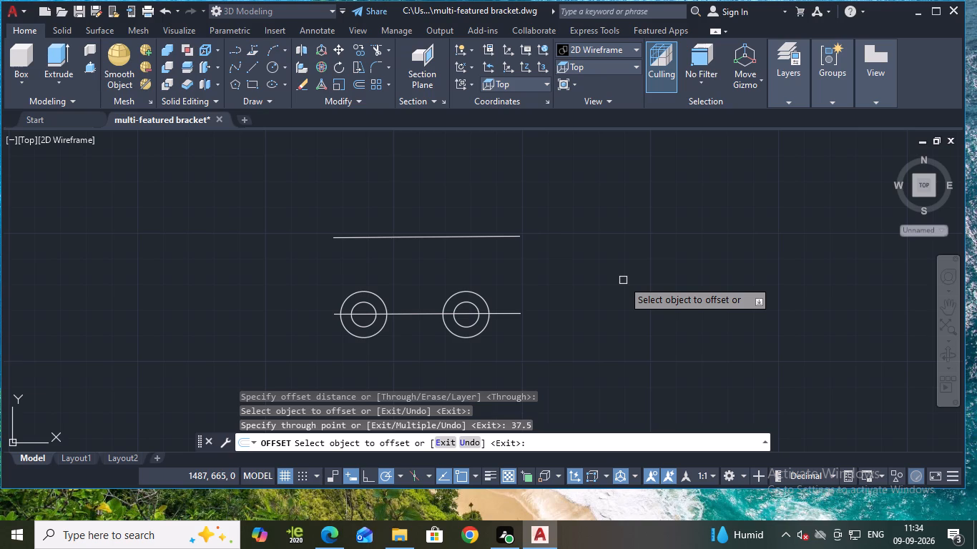
key(Escape)
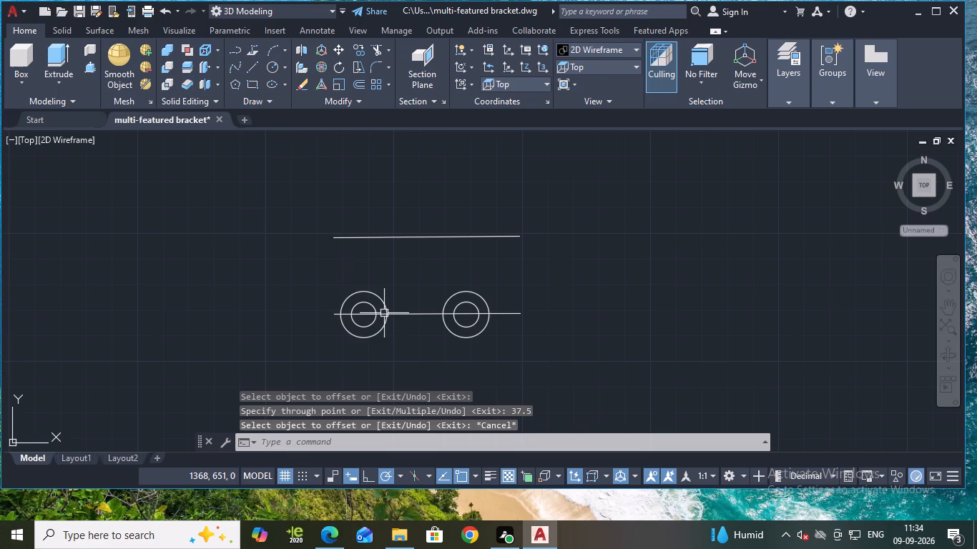
Draw a line tangent to the lower edges of both outer circles using tangent snaps.
key(l)
key(Return)
text(tan)
key(Return)
scroll(413, 330, up, 2)
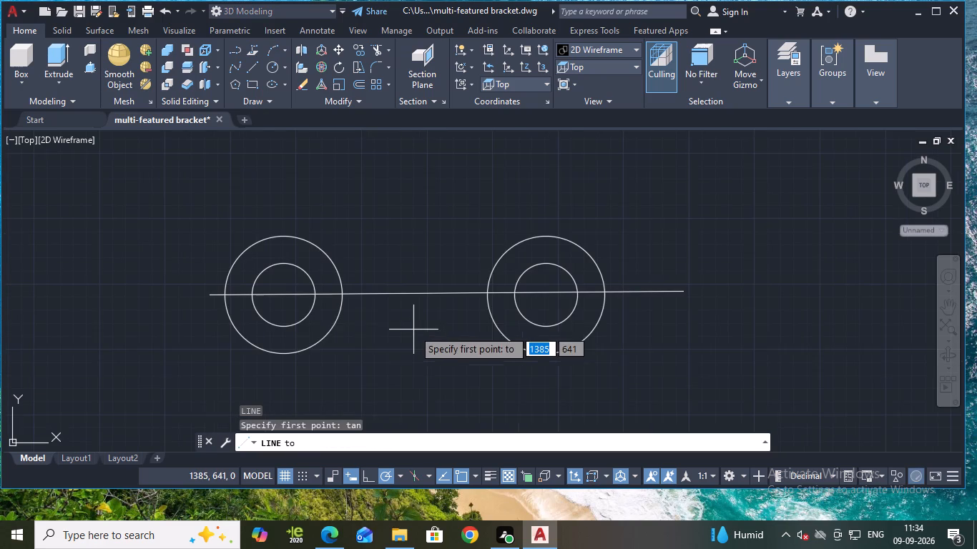
click(271, 355)
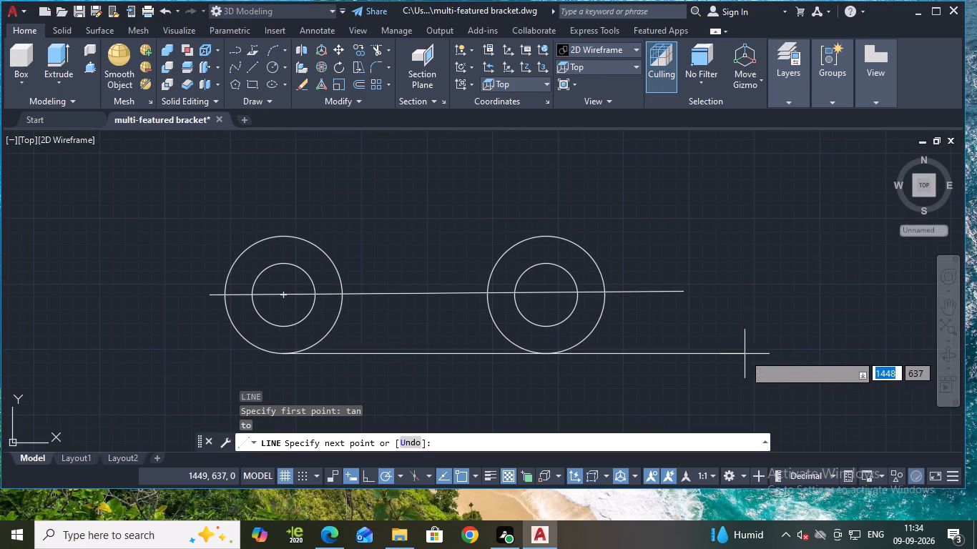
text(tan)
key(Return)
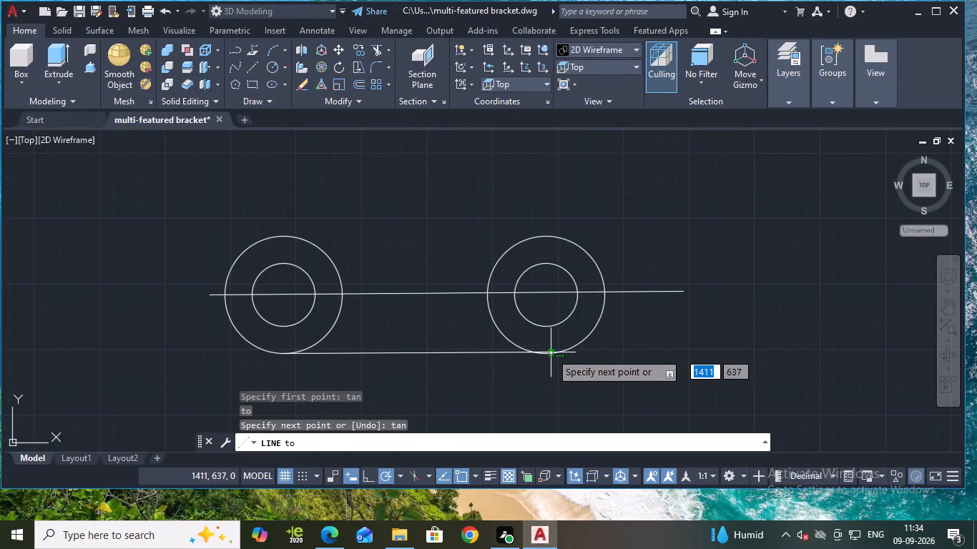
click(551, 352)
key(Escape)
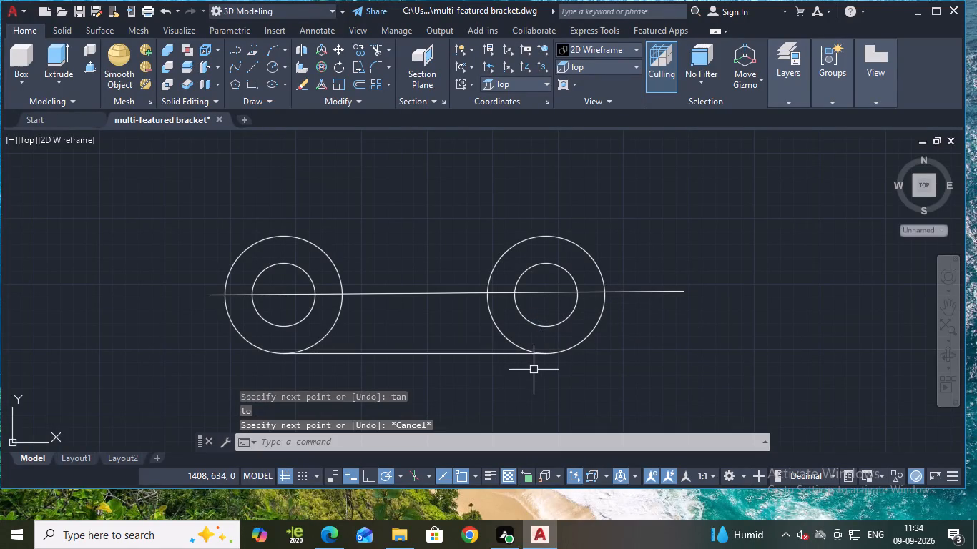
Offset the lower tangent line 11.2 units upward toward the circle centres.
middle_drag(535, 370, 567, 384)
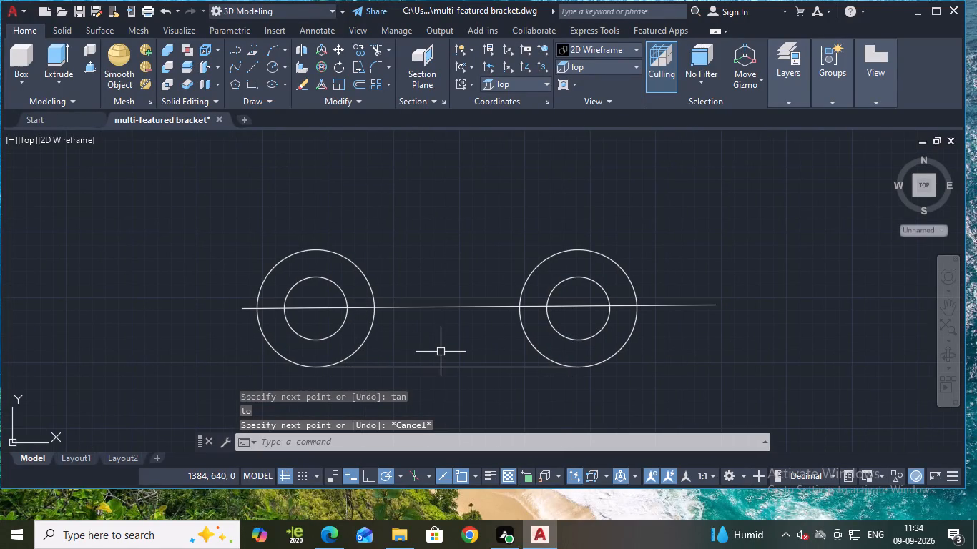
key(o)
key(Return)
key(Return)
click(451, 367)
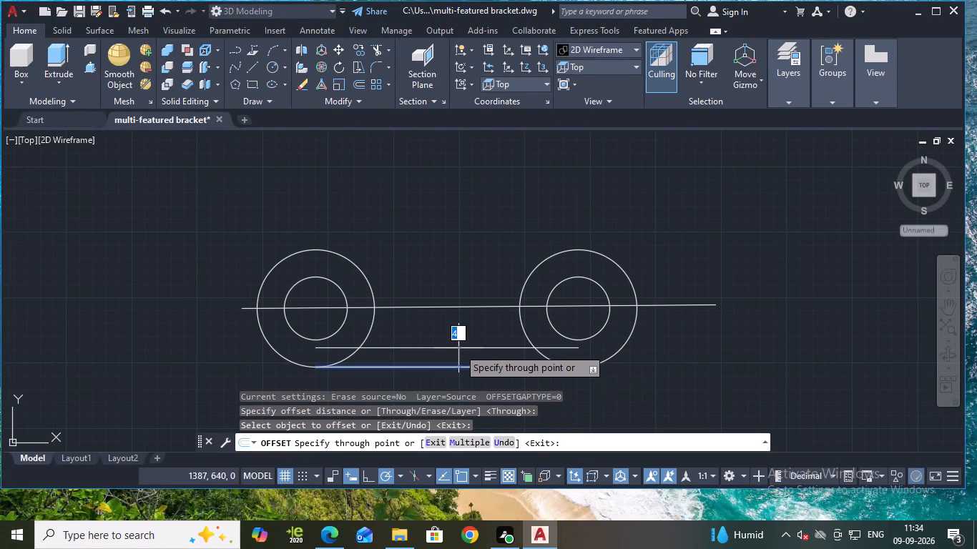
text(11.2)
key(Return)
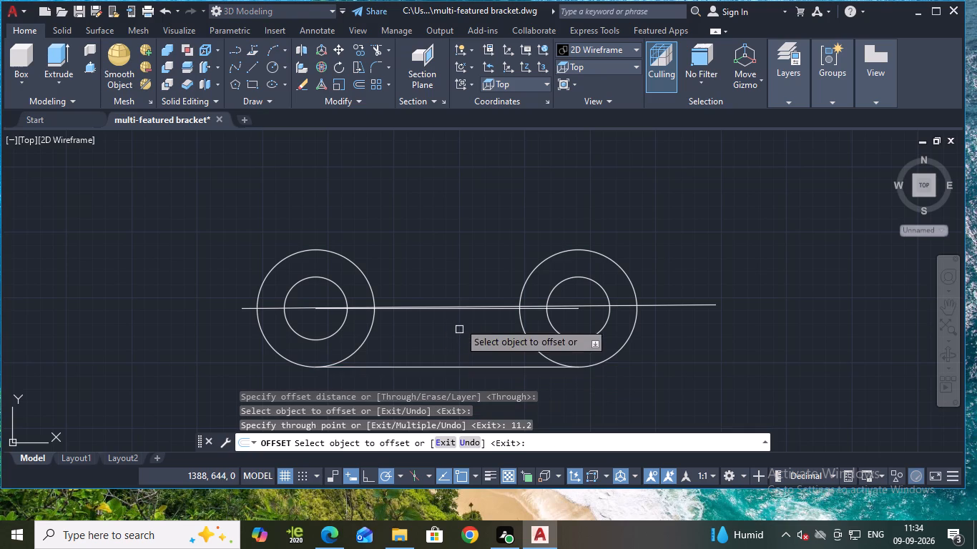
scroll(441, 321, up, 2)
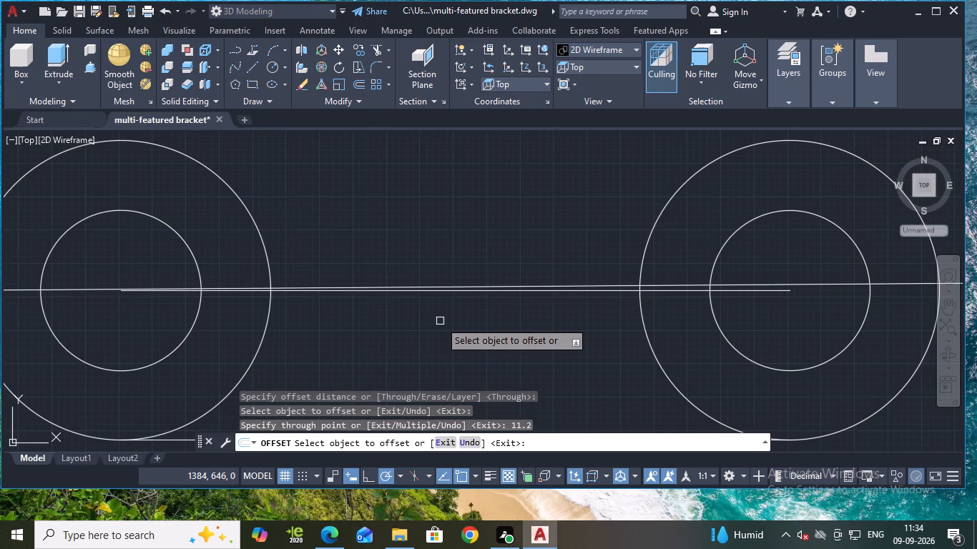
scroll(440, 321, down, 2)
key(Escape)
Delete the long, slightly slanted line that passes through both circle pairs.
click(587, 306)
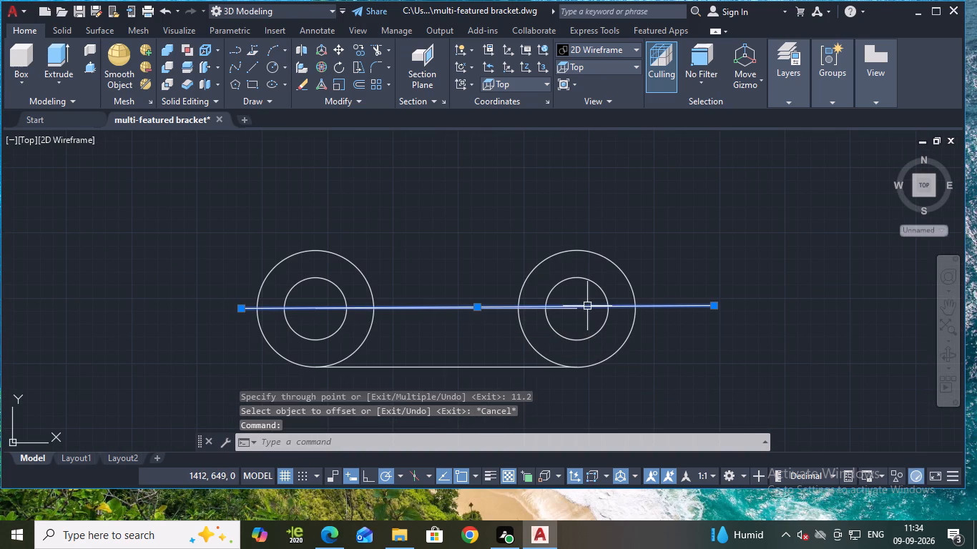
key(Return)
key(Escape)
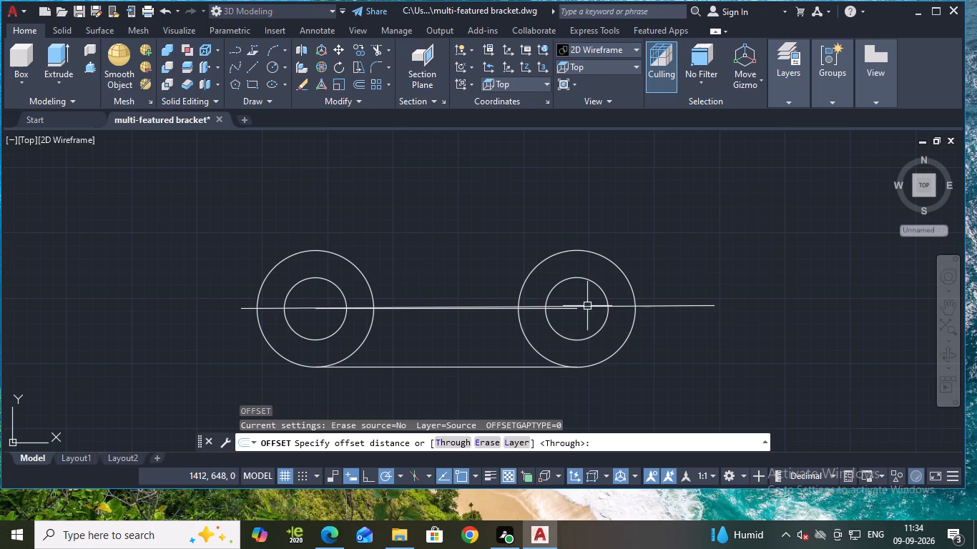
click(587, 306)
key(Delete)
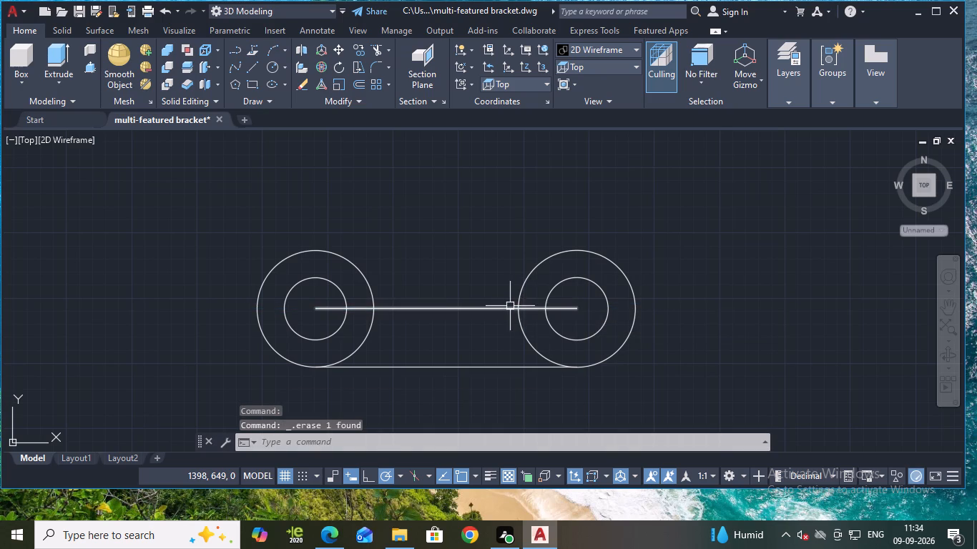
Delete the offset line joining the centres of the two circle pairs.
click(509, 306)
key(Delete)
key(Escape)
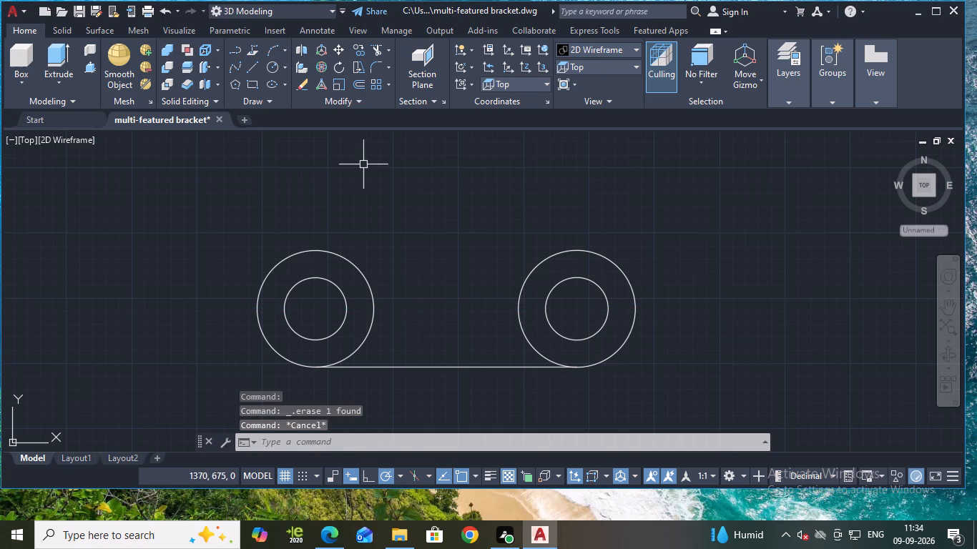
Offset the lower tangent line 11.2 units upward to form a centre line between the circle pairs.
key(o)
key(Return)
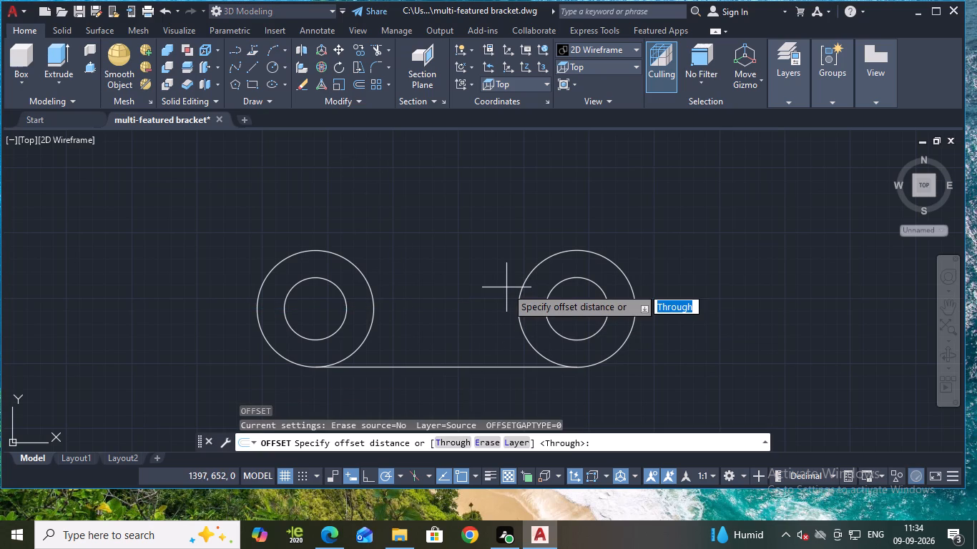
key(Return)
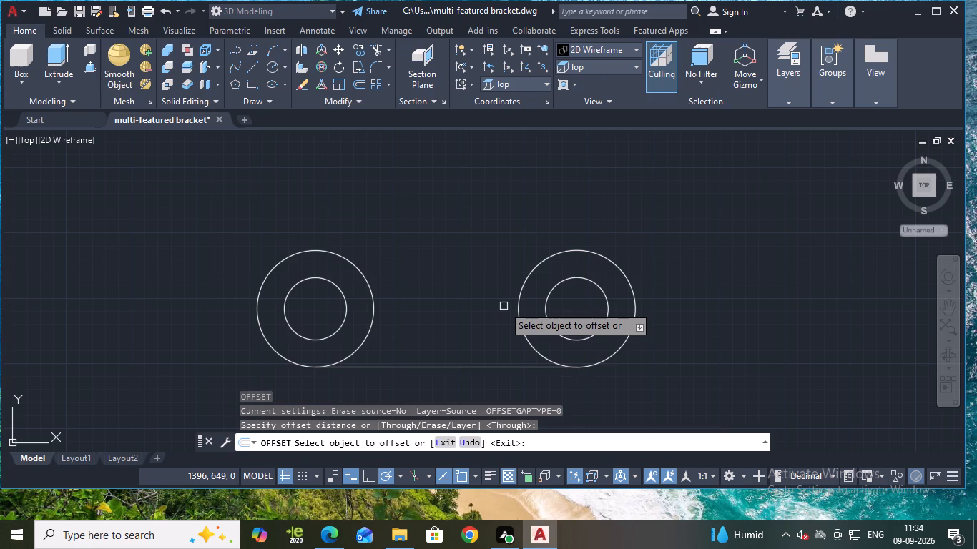
text(11.2)
key(Return)
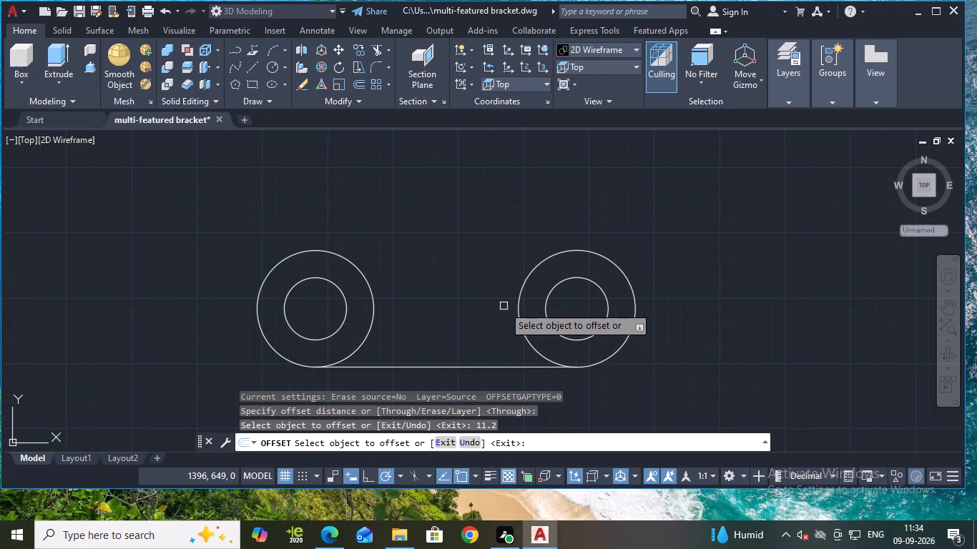
click(489, 367)
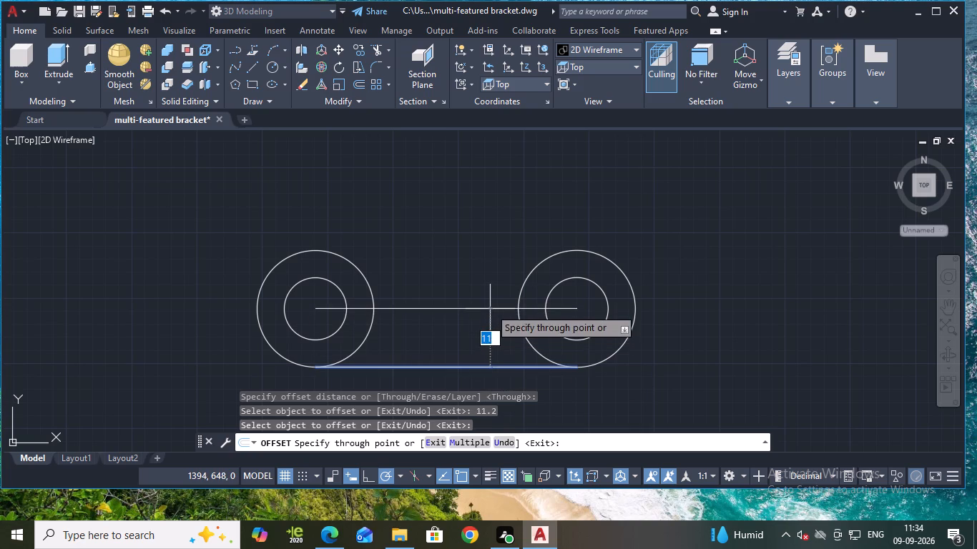
text(11.2)
key(Return)
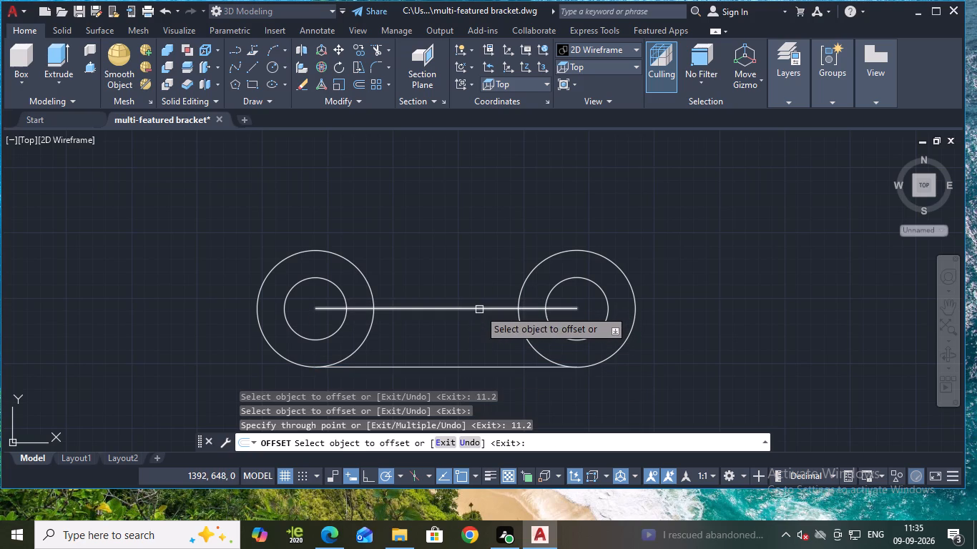
key(Escape)
Extend both ends of the horizontal centre line to the far edges of the inner circles.
text(ex)
key(Return)
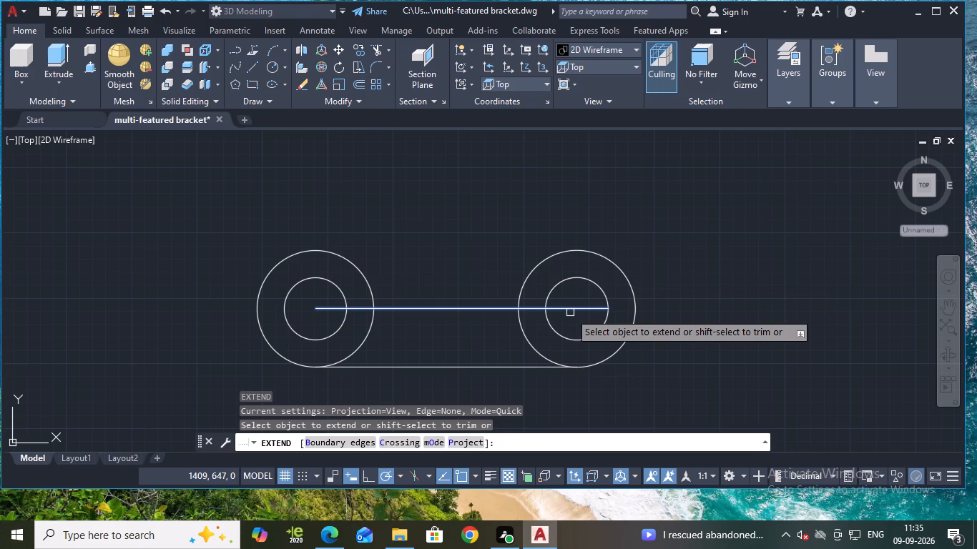
click(570, 312)
click(427, 307)
key(Escape)
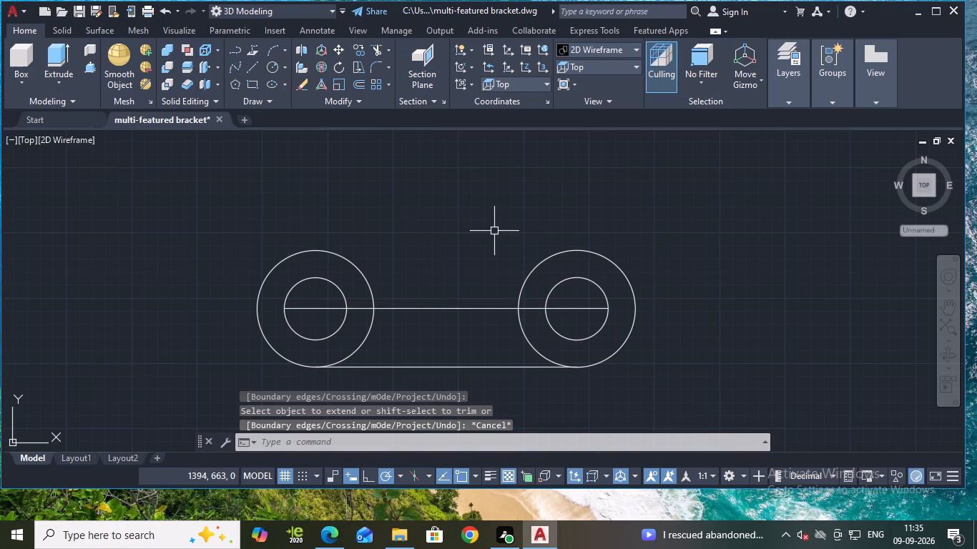
Delete the inner circles from both circle pairs.
click(598, 286)
key(Delete)
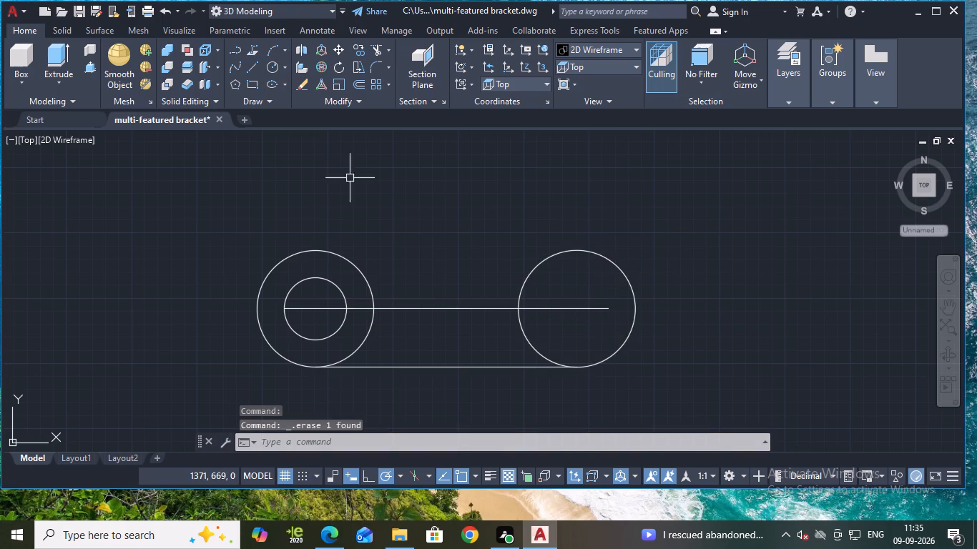
click(320, 277)
key(Delete)
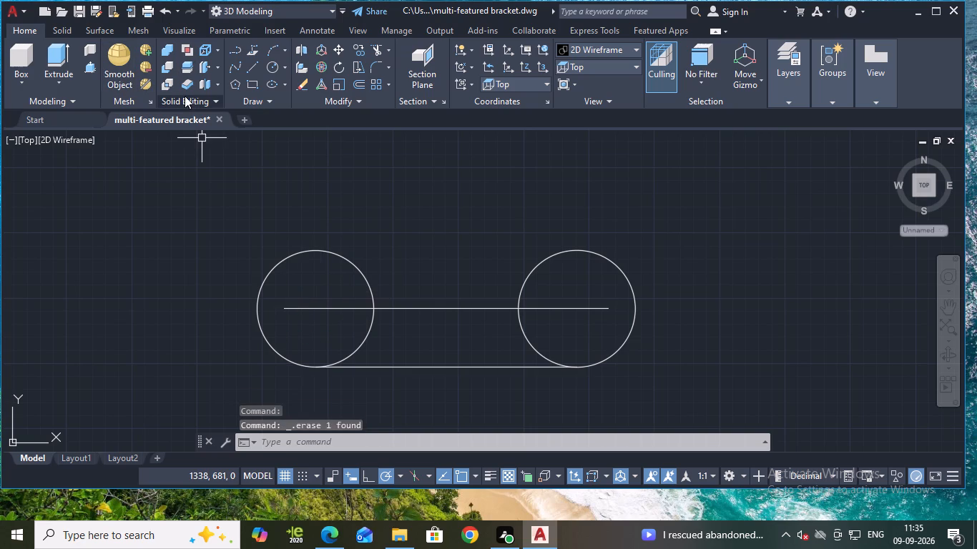
Draw a circle of diameter 12 at the centre of the left outer circle.
click(270, 65)
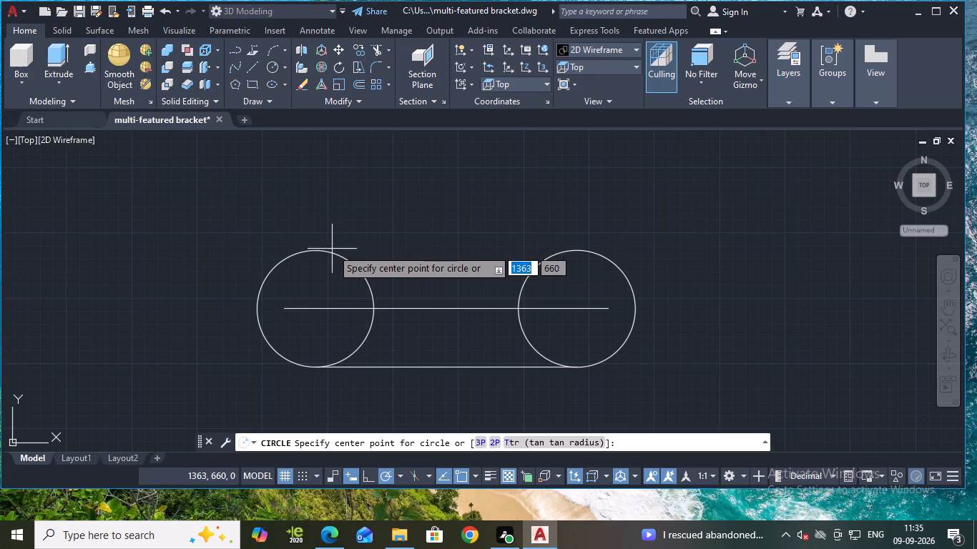
click(315, 310)
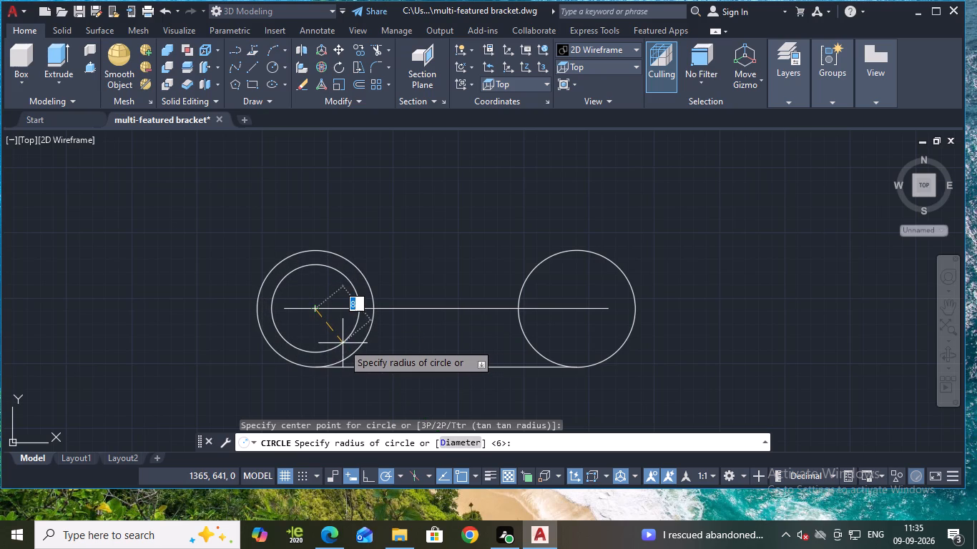
key(d)
key(Return)
text(12)
key(Return)
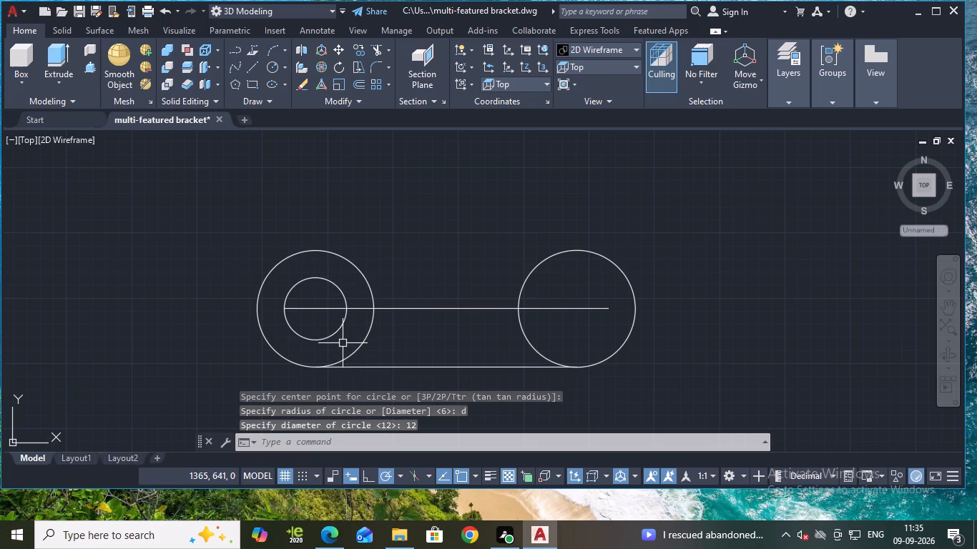
Copy the diameter 12 circle from its centre 50 units horizontally in the positive X direction.
click(340, 297)
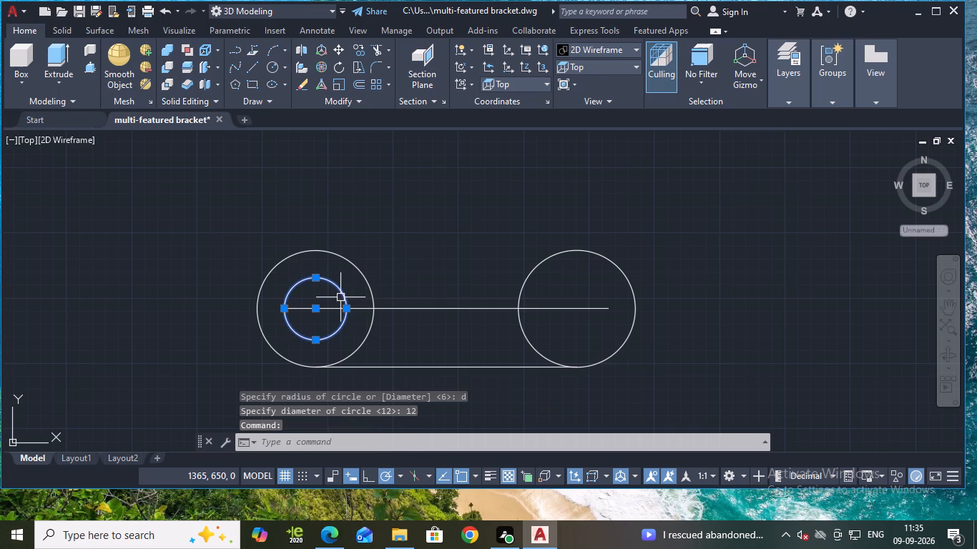
text(co)
key(Return)
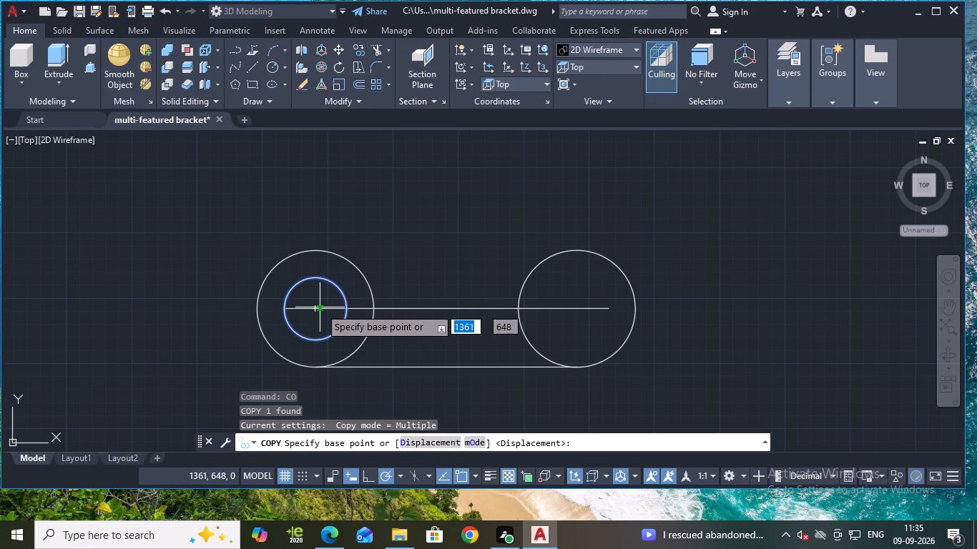
click(316, 308)
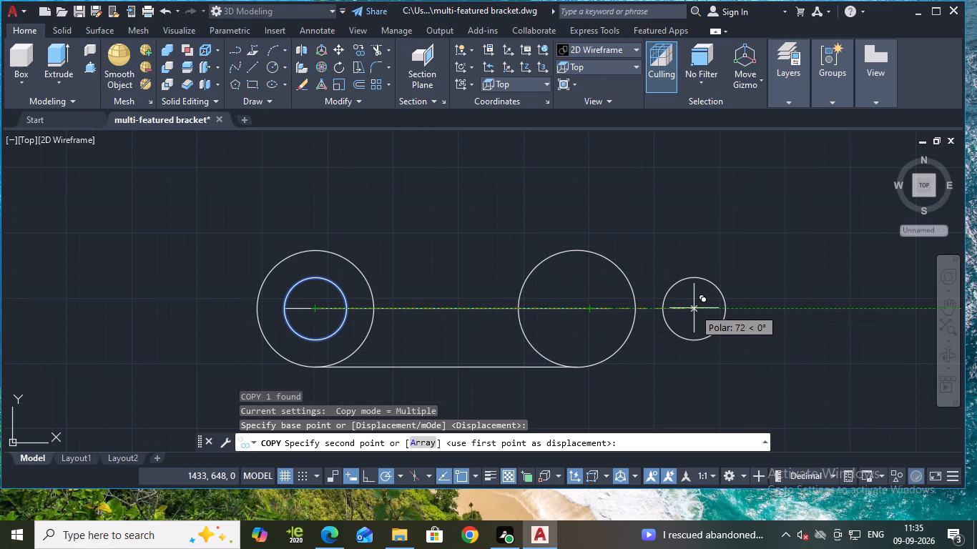
text(50)
key(Return)
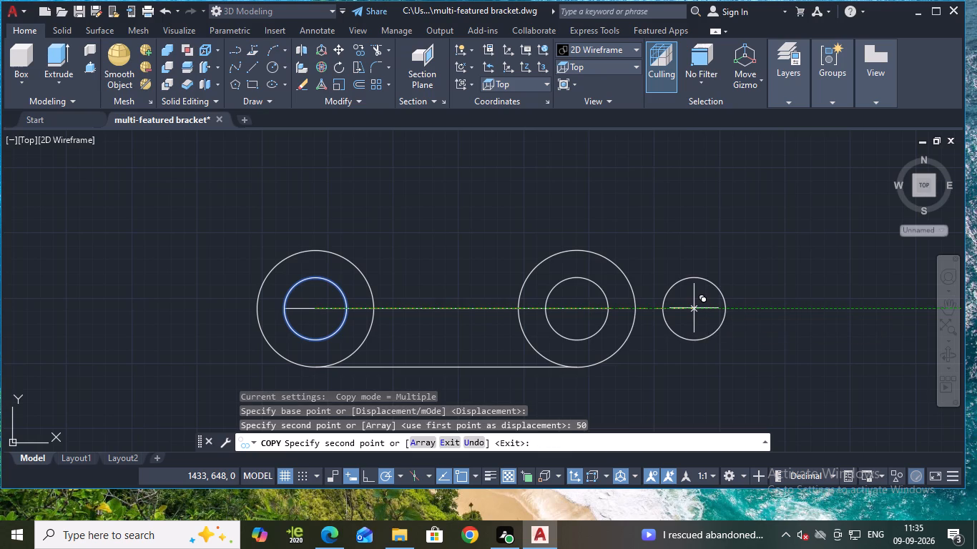
key(Escape)
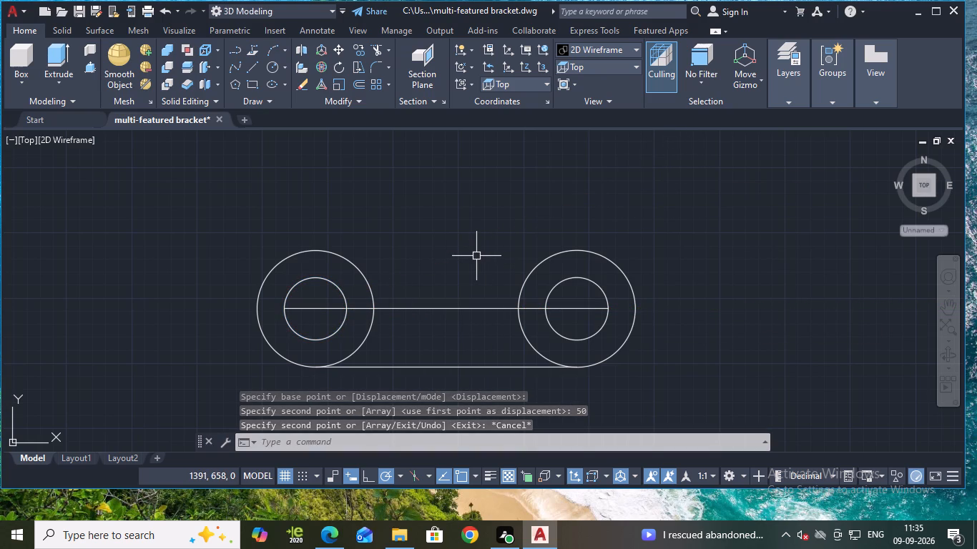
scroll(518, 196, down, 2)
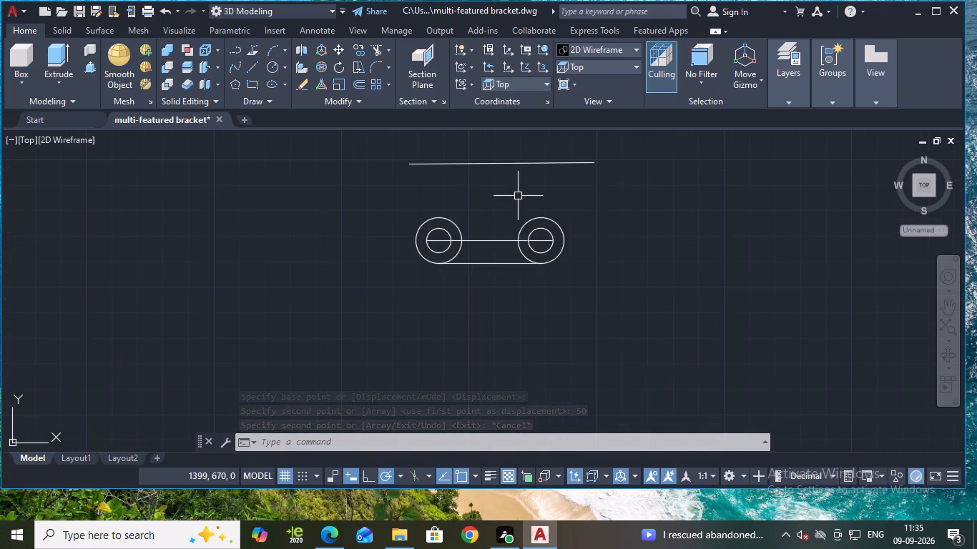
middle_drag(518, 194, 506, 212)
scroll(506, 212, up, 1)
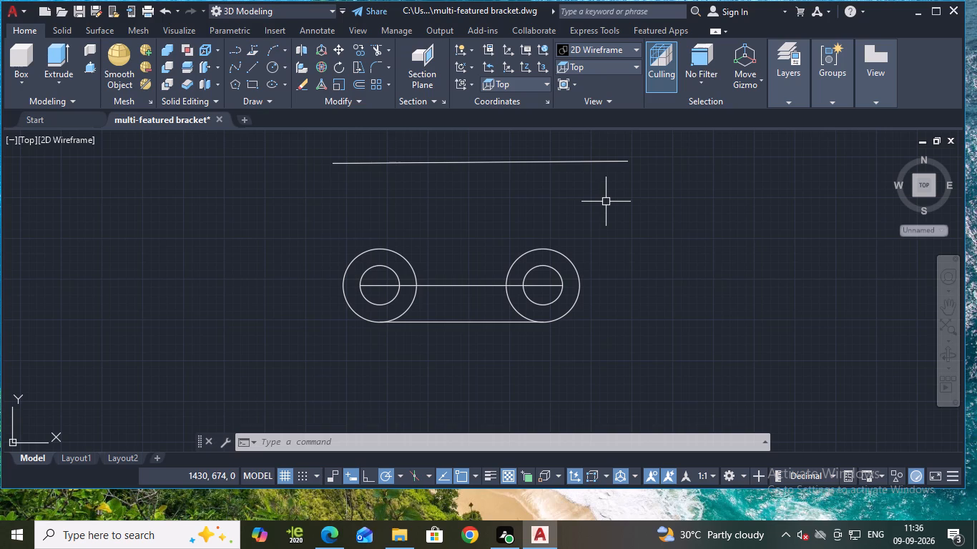
Draw a vertical line through the right circles' centre, from above the upper horizontal line to below the lower tangent line.
click(249, 66)
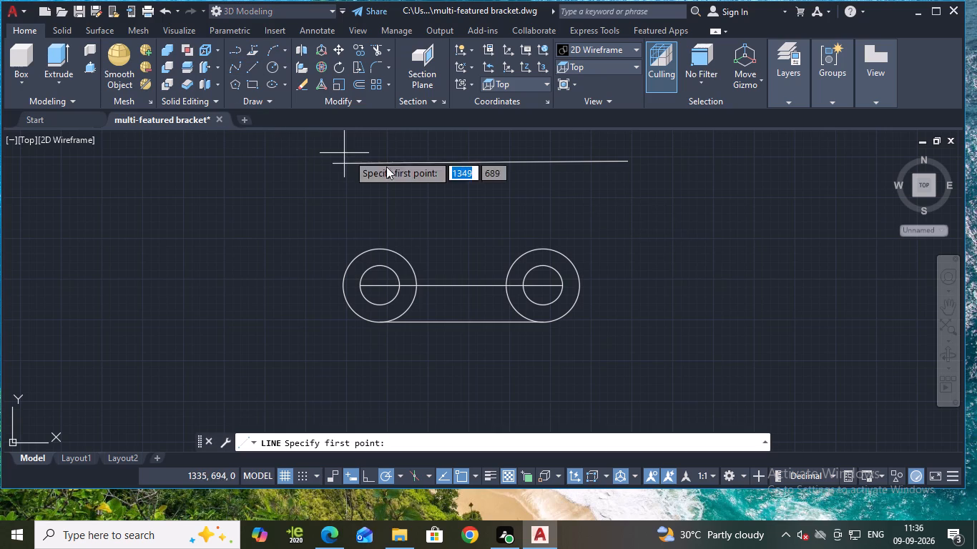
click(544, 140)
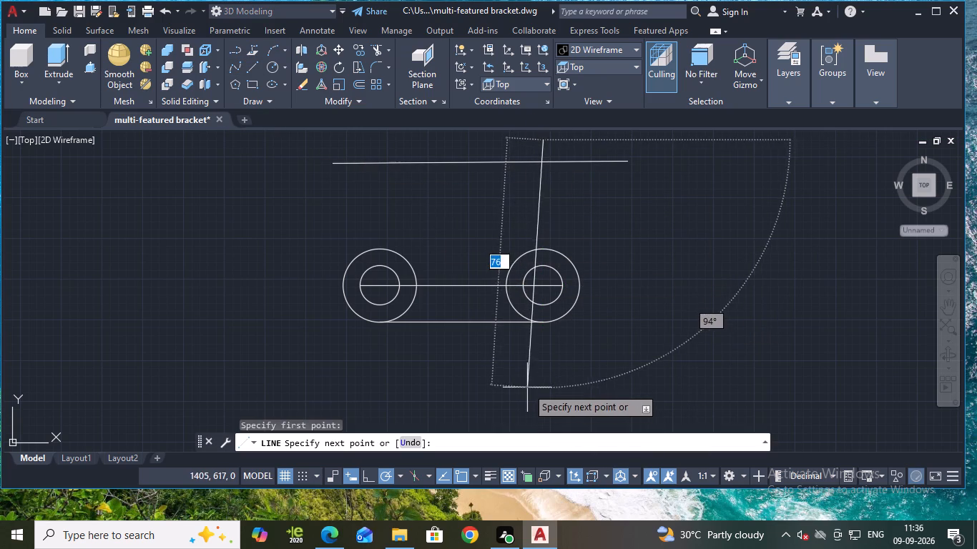
click(544, 395)
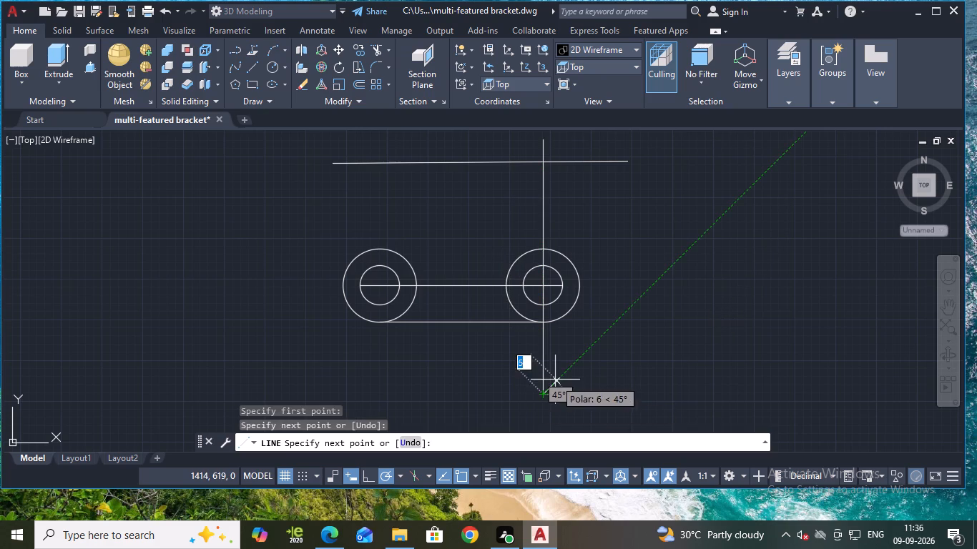
key(Escape)
Offset the vertical line 6.4 units outward, away from the left circle pair.
key(o)
key(Return)
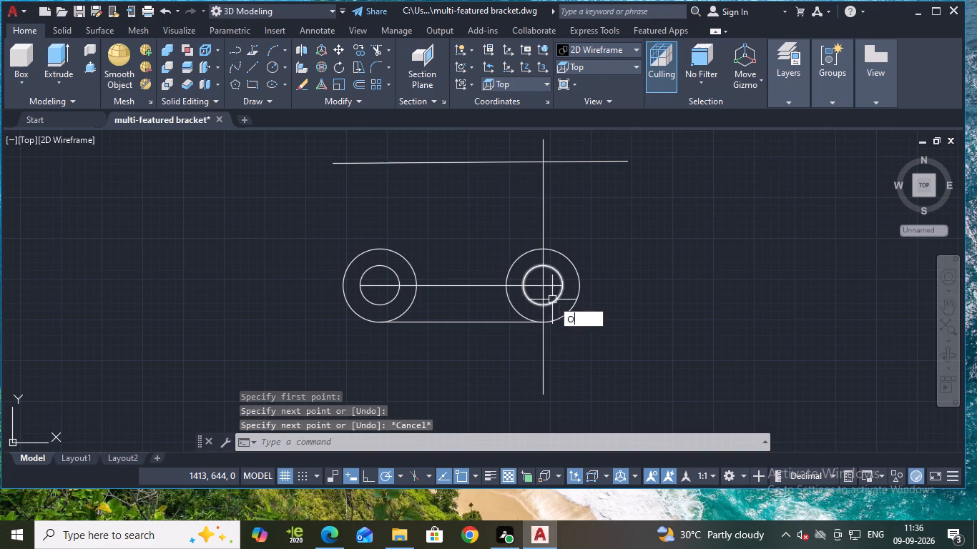
key(Return)
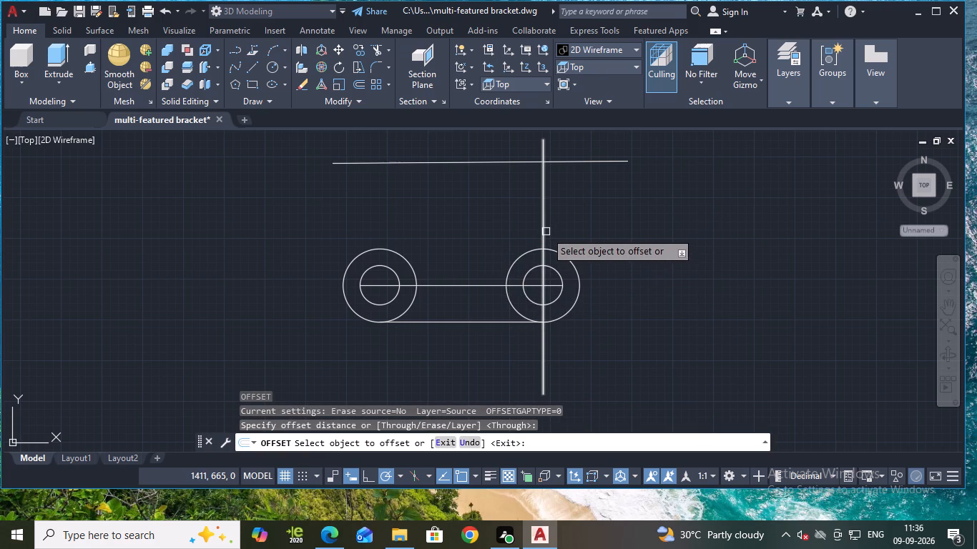
click(546, 232)
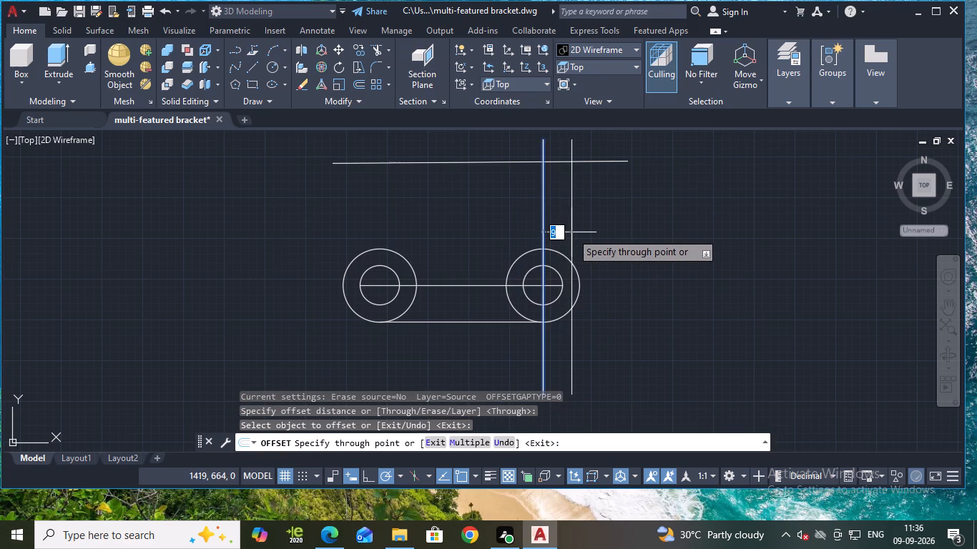
text(6.4)
key(Return)
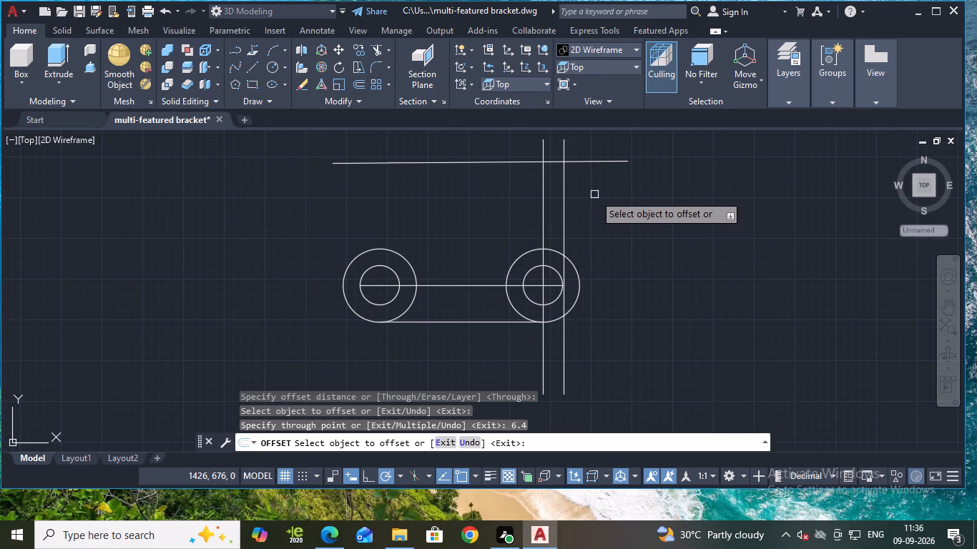
Erase the original vertical line through the right circles' centre.
middle_drag(594, 194, 619, 242)
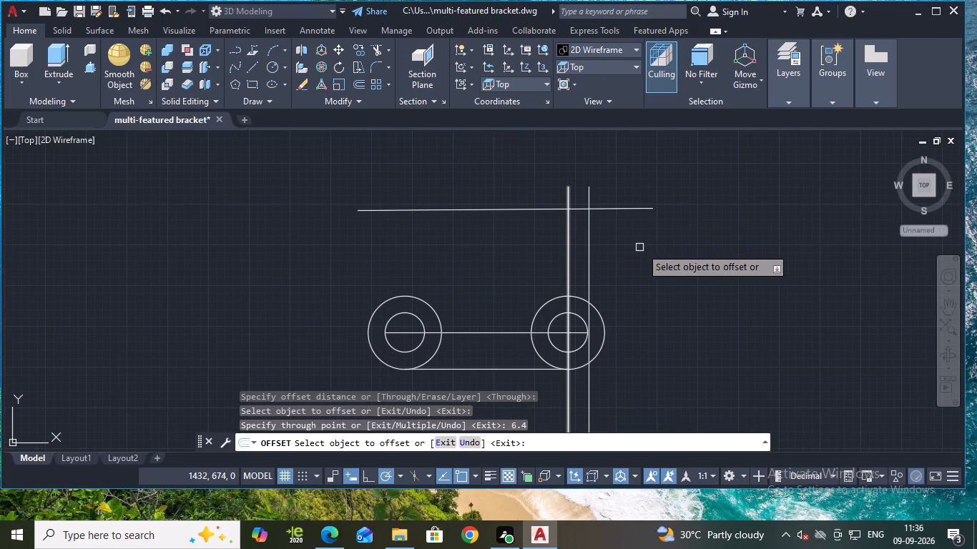
click(568, 250)
key(Escape)
click(568, 250)
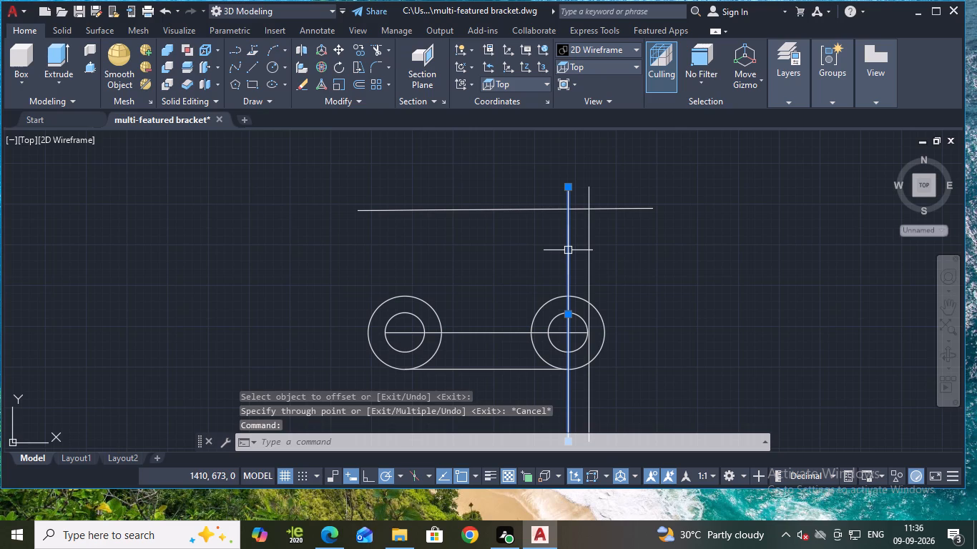
key(e)
key(Return)
Offset the remaining vertical line 63.2 units toward the left circle pair.
key(o)
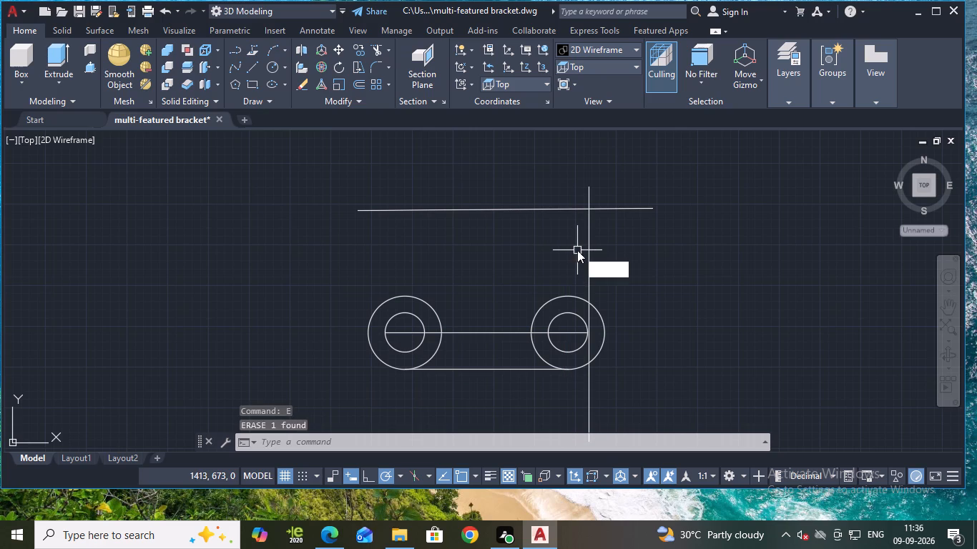
key(Return)
key(Return)
click(589, 250)
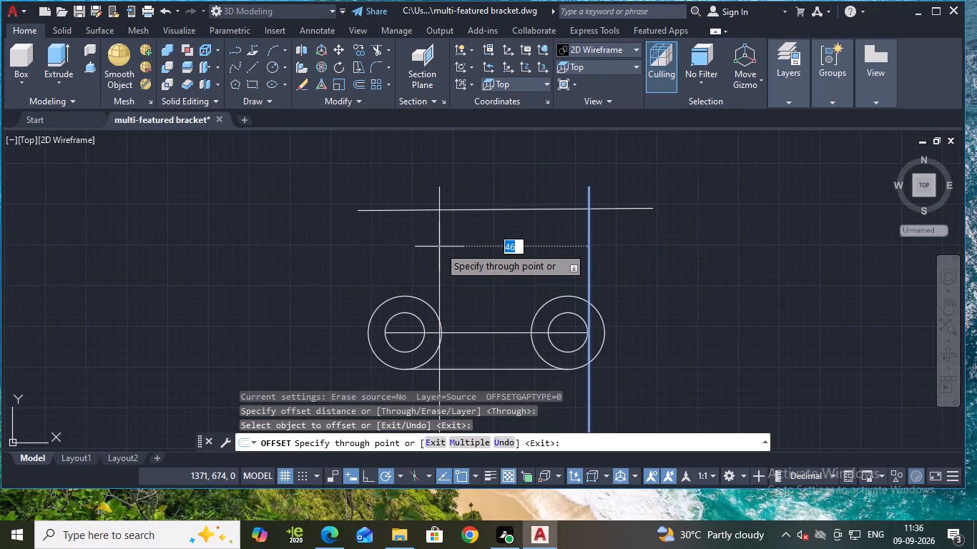
text(63.2)
key(Return)
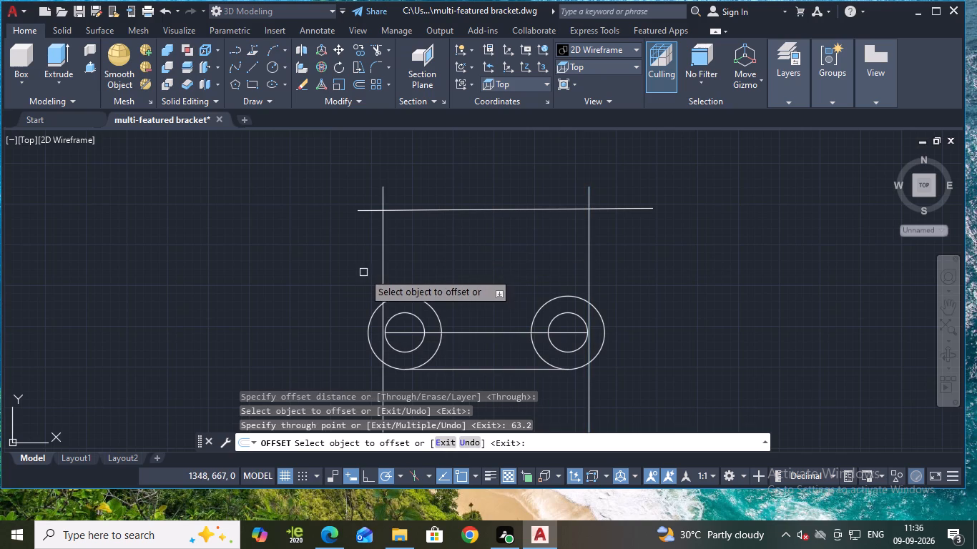
scroll(367, 284, up, 2)
scroll(488, 285, down, 1)
middle_drag(563, 296, 562, 296)
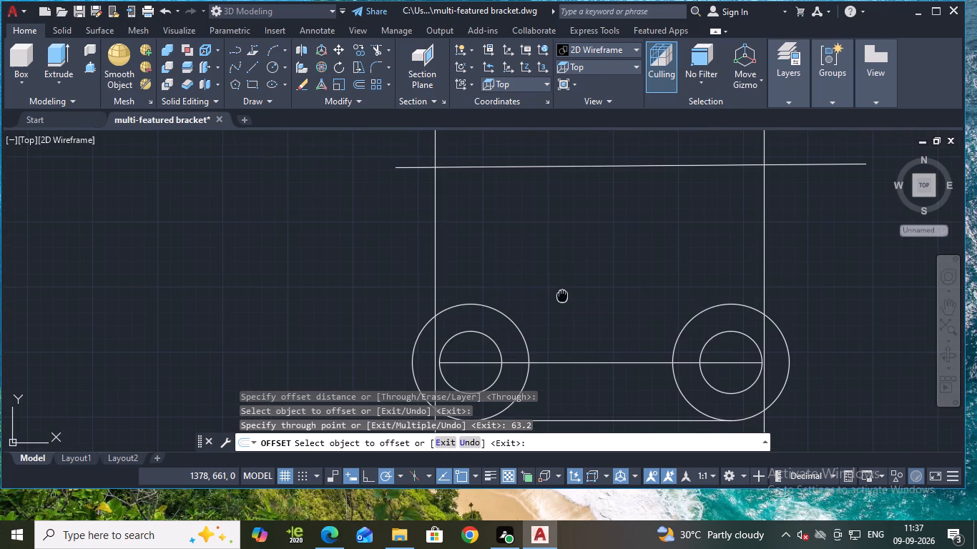
middle_drag(562, 296, 546, 293)
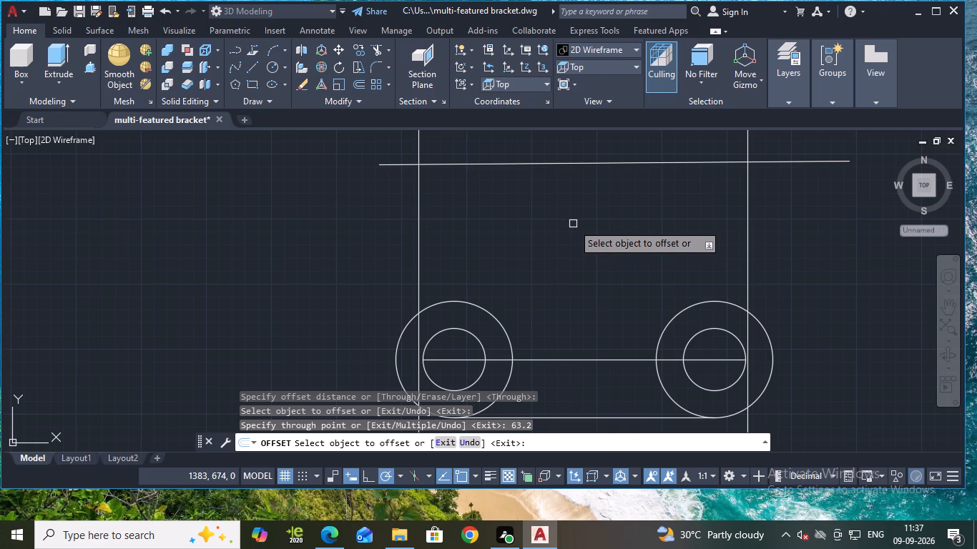
key(Escape)
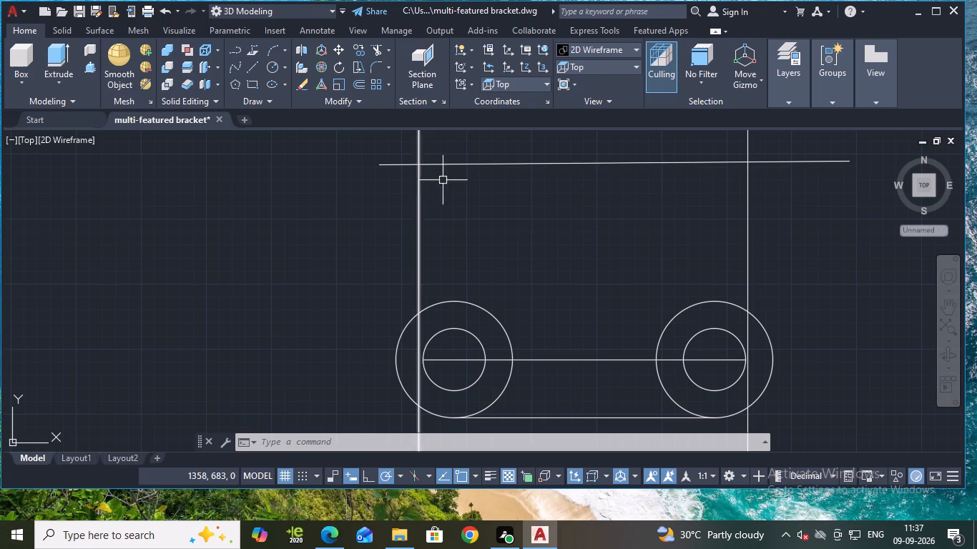
Draw a circle of radius 16.2 at the intersection of the left vertical line and the upper horizontal line.
click(270, 66)
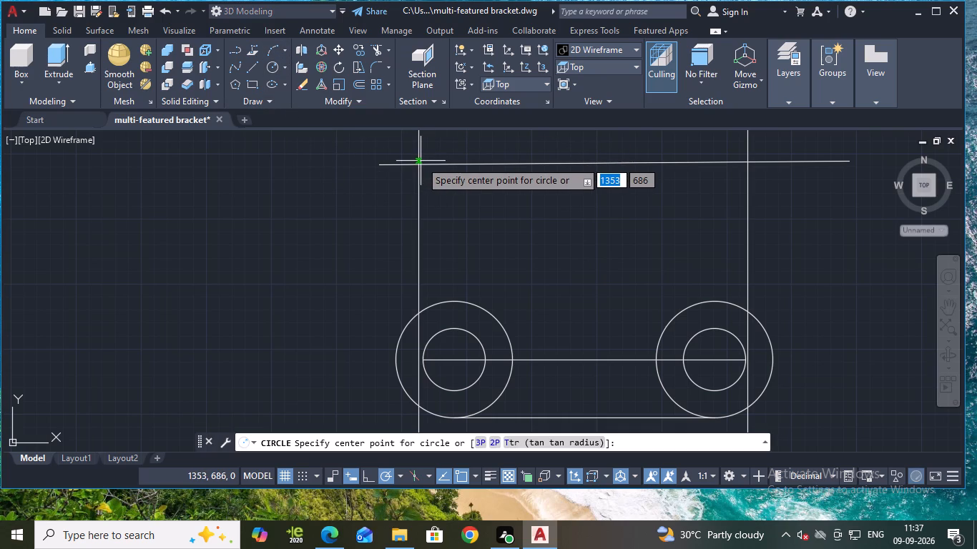
click(416, 165)
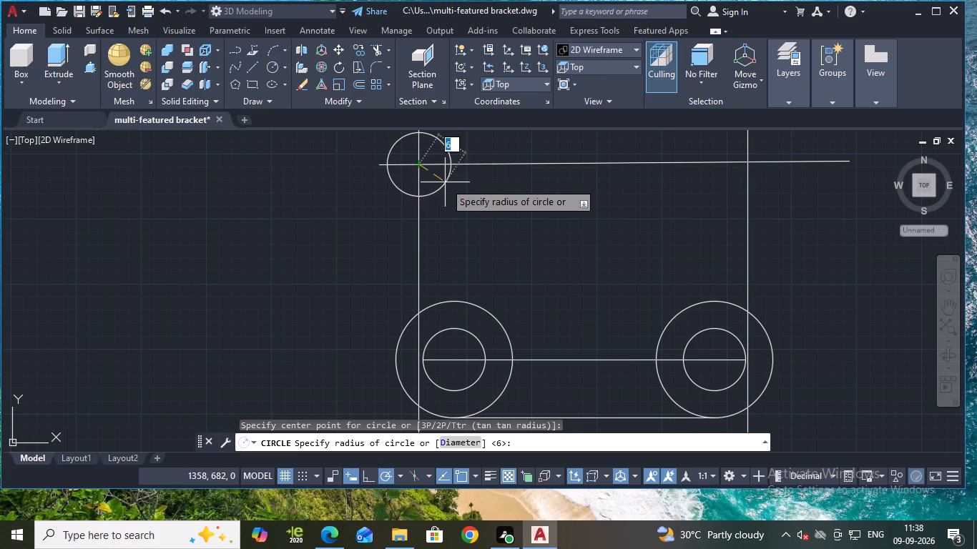
key(4)
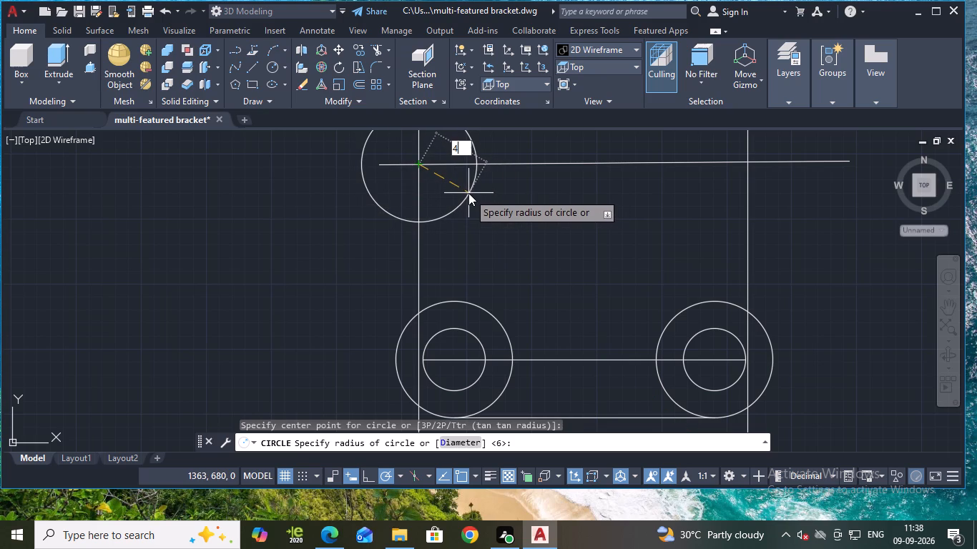
key(BackSpace)
text(16.2)
key(Return)
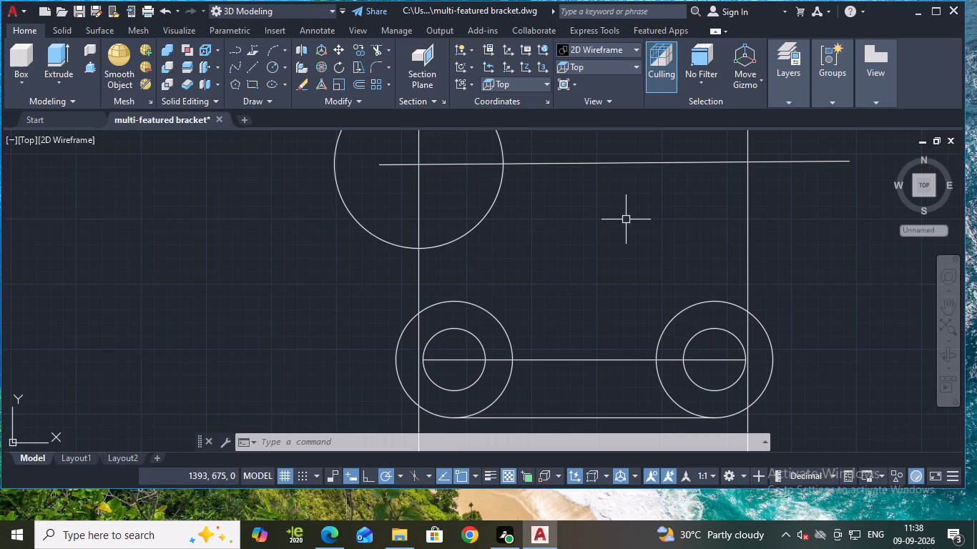
Draw a concentric circle of radius 22.4 at the same upper left intersection.
middle_drag(587, 221, 599, 259)
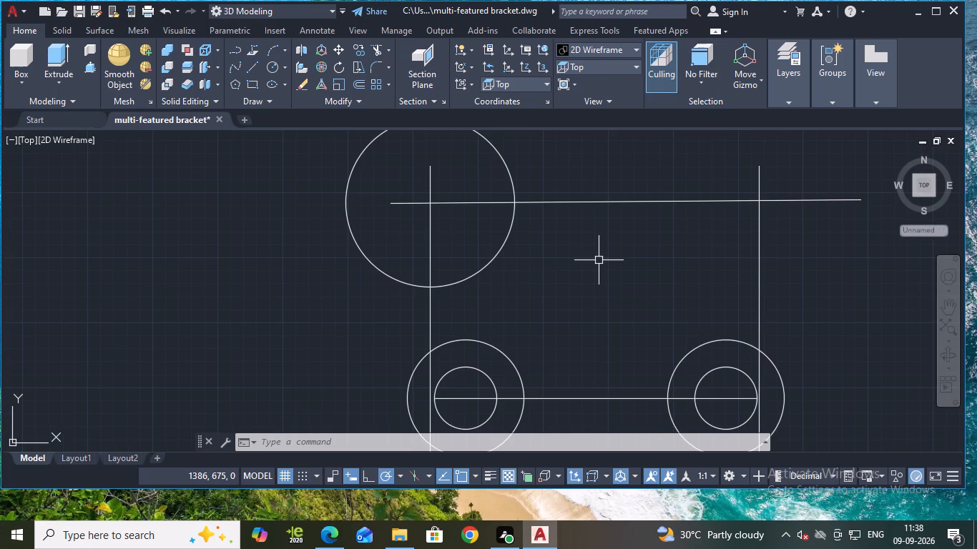
key(space)
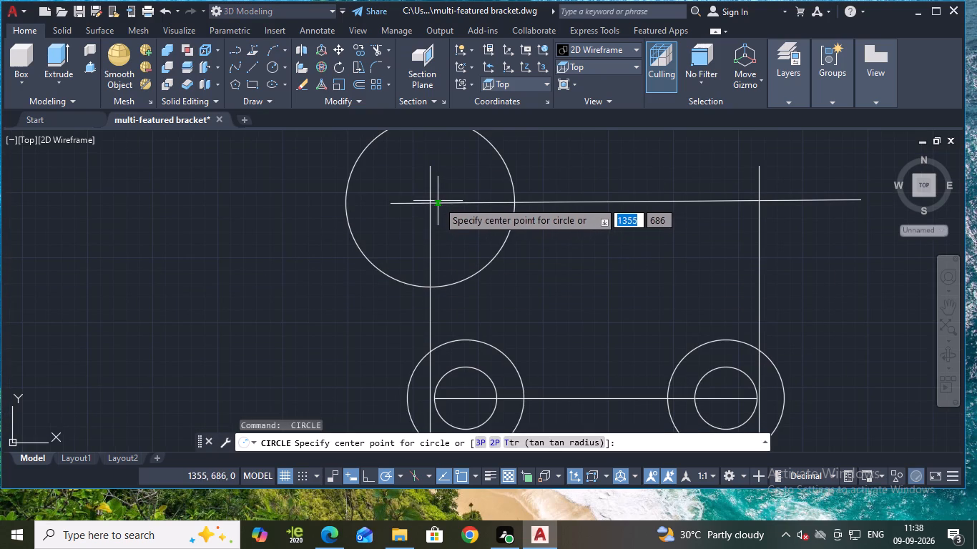
click(431, 204)
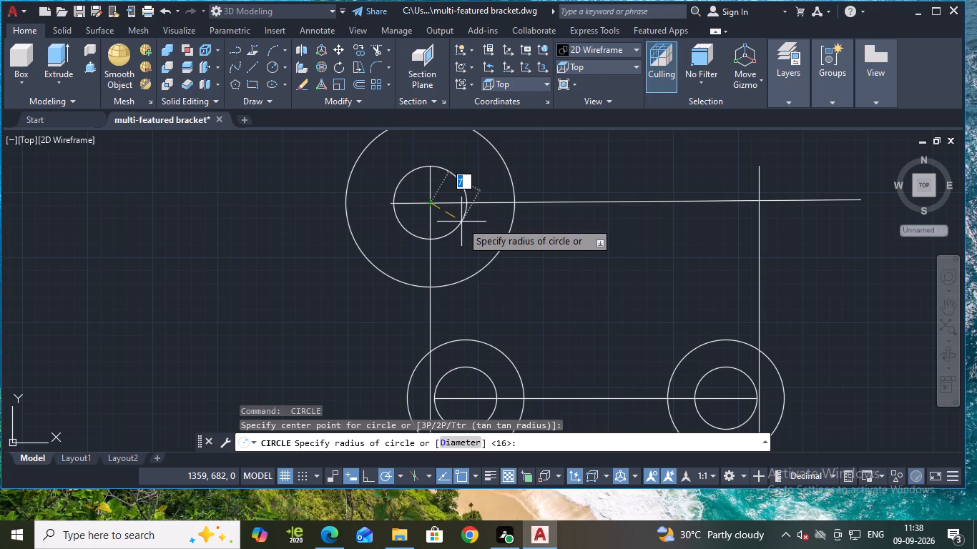
text(22.4)
key(Return)
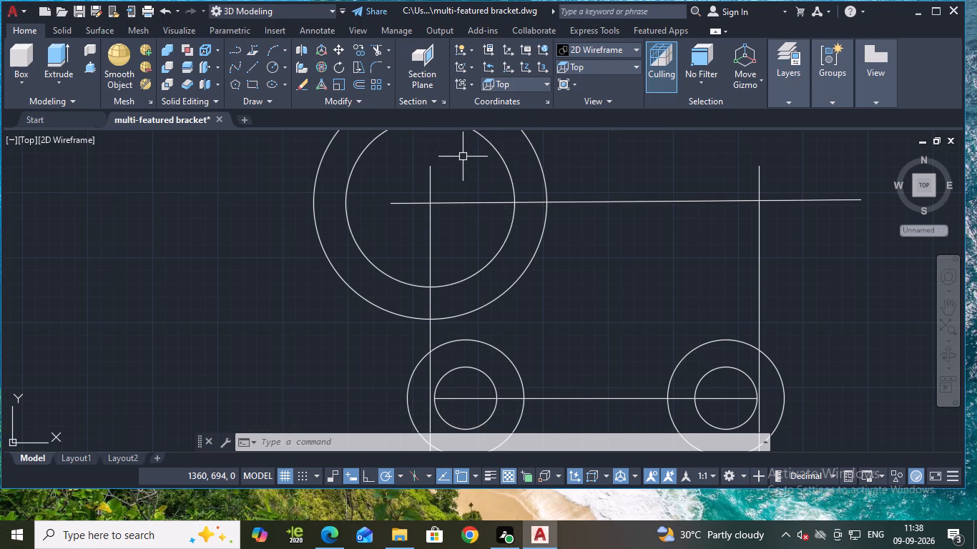
Copy both upper circles from their common centre to the intersection of the right vertical line and the upper horizontal line.
middle_drag(677, 255, 659, 258)
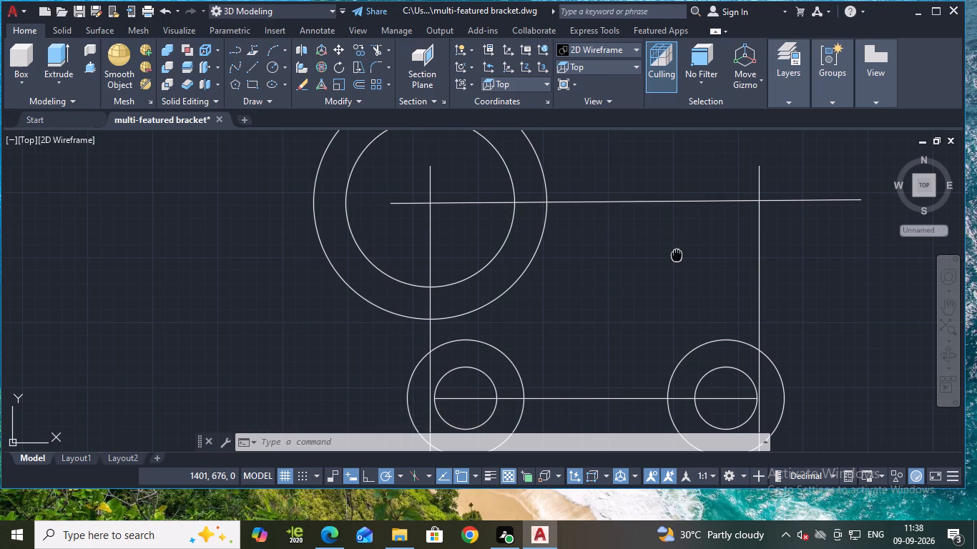
middle_drag(659, 258, 644, 268)
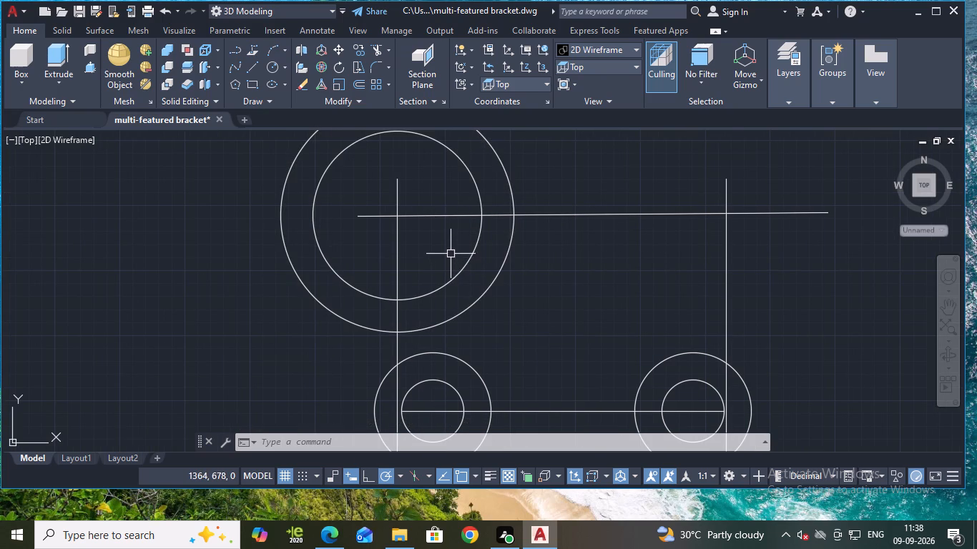
click(473, 260)
click(502, 267)
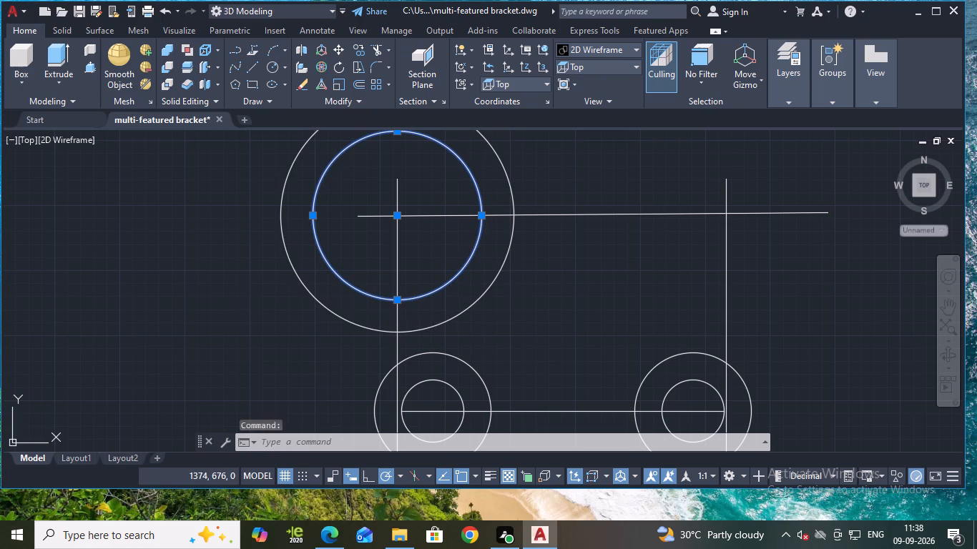
key(c)
key(o)
key(Return)
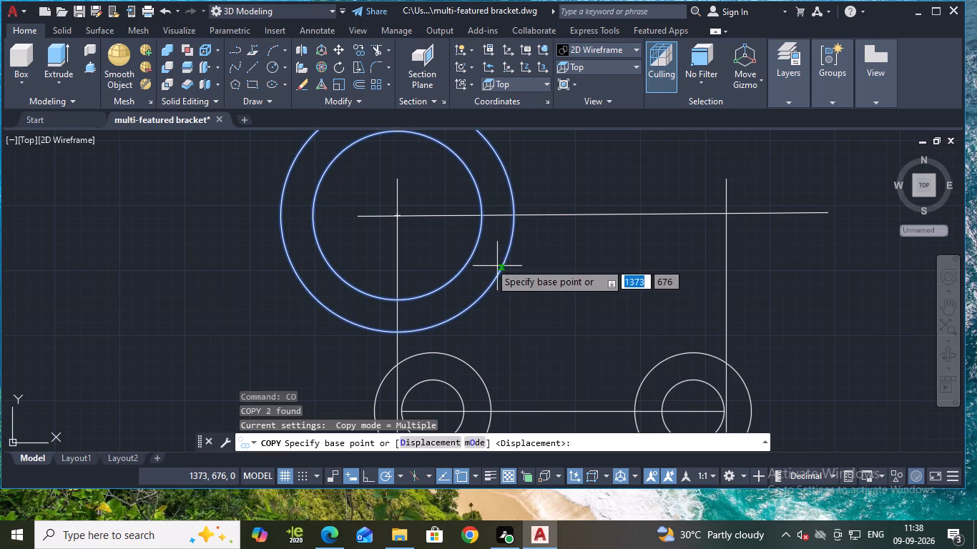
click(398, 214)
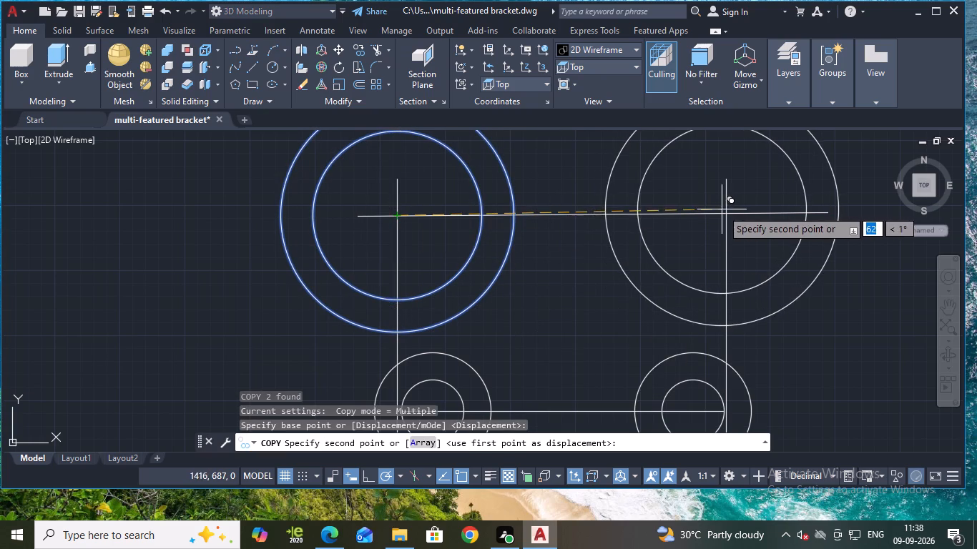
click(727, 214)
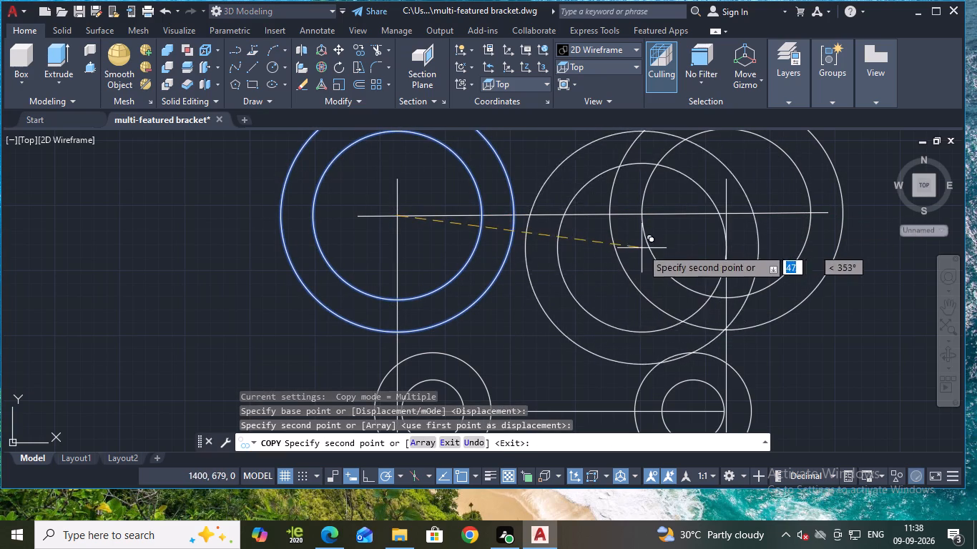
key(Escape)
Save the bracket drawing.
scroll(590, 274, down, 2)
middle_drag(584, 278, 571, 272)
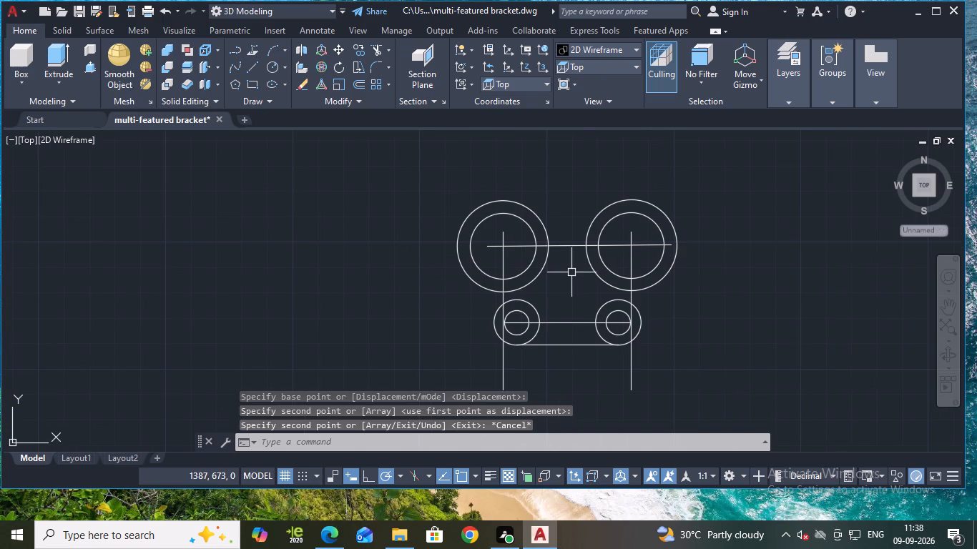
key(ctrl+s)
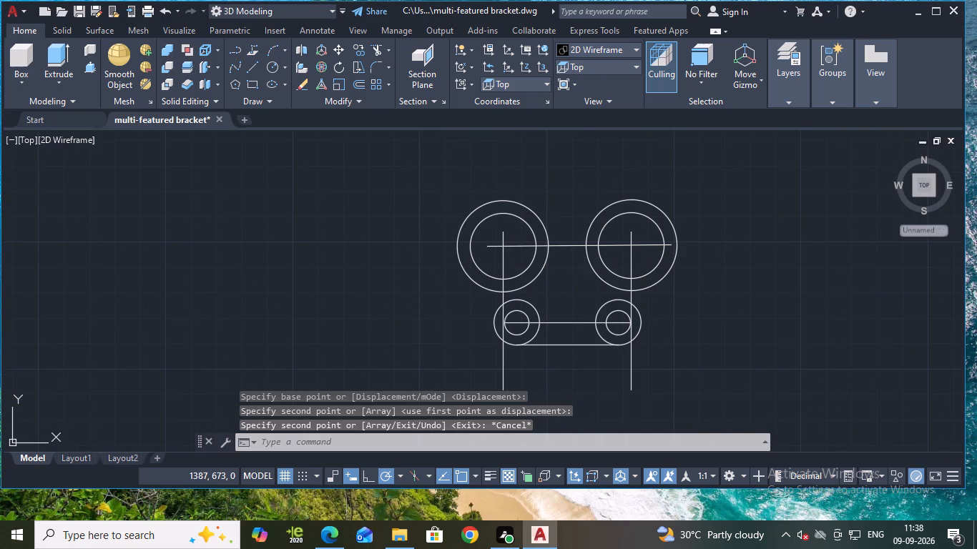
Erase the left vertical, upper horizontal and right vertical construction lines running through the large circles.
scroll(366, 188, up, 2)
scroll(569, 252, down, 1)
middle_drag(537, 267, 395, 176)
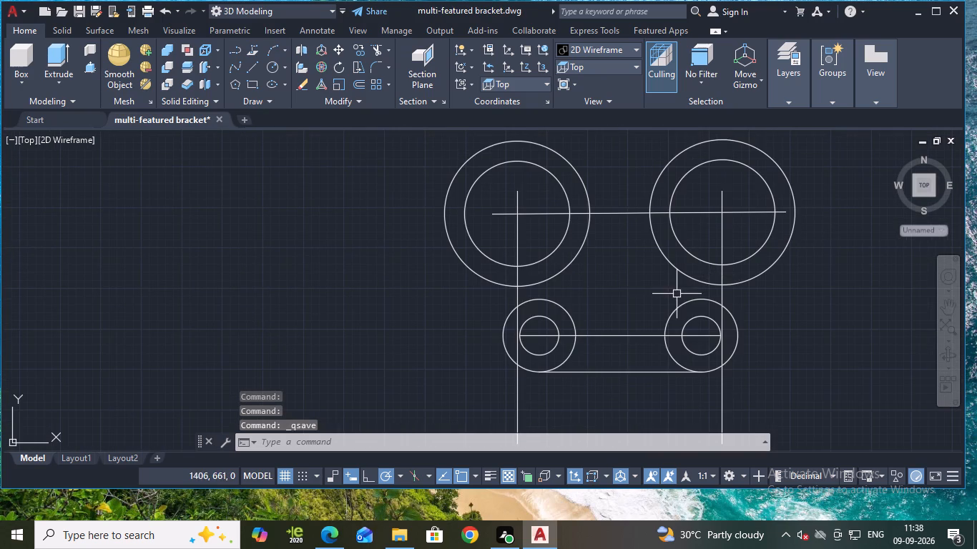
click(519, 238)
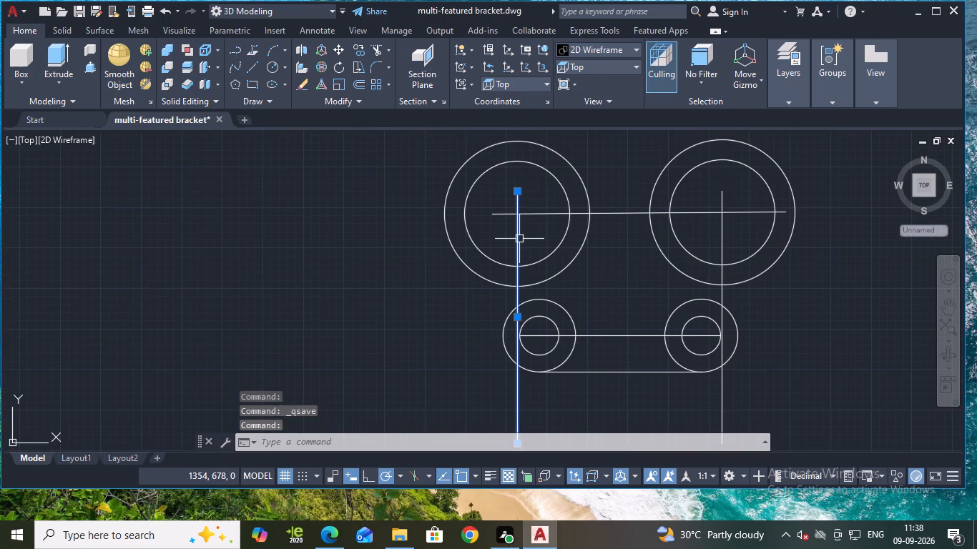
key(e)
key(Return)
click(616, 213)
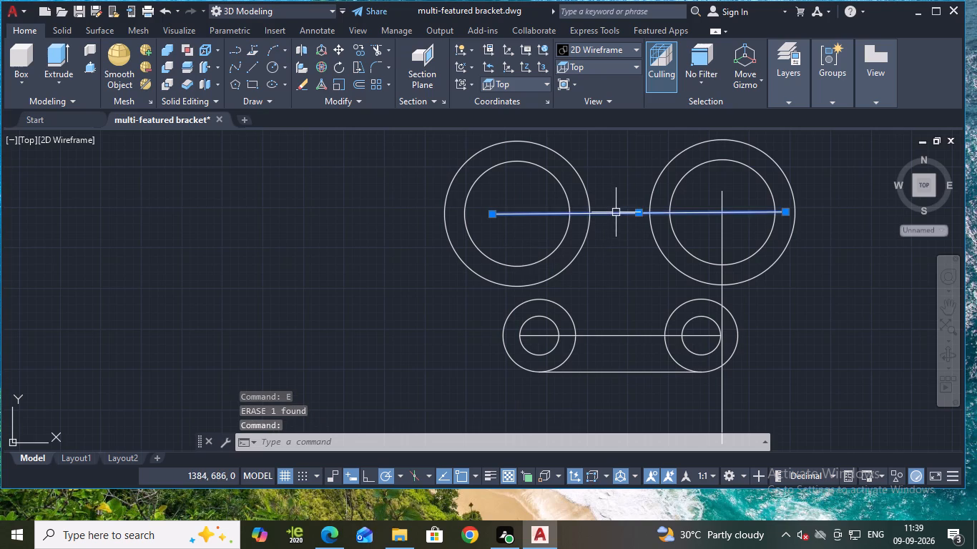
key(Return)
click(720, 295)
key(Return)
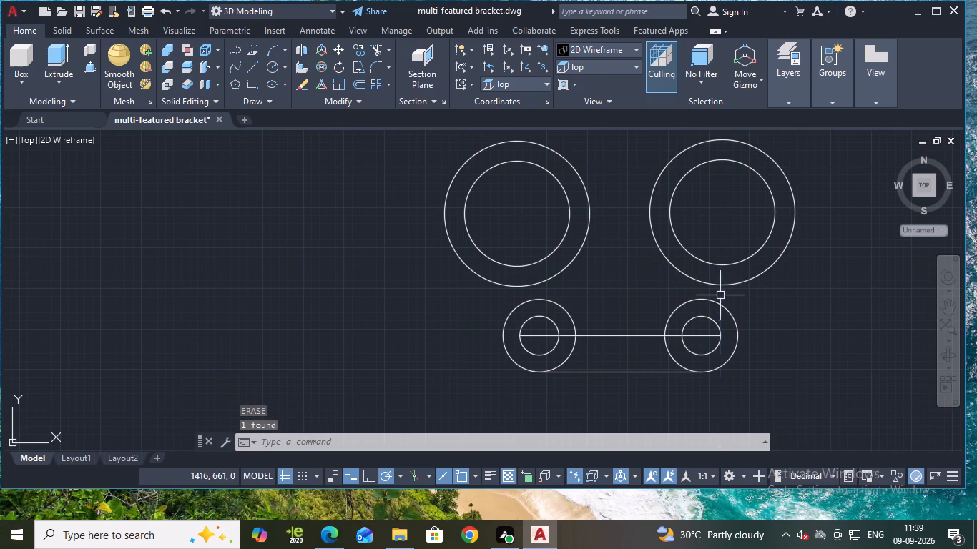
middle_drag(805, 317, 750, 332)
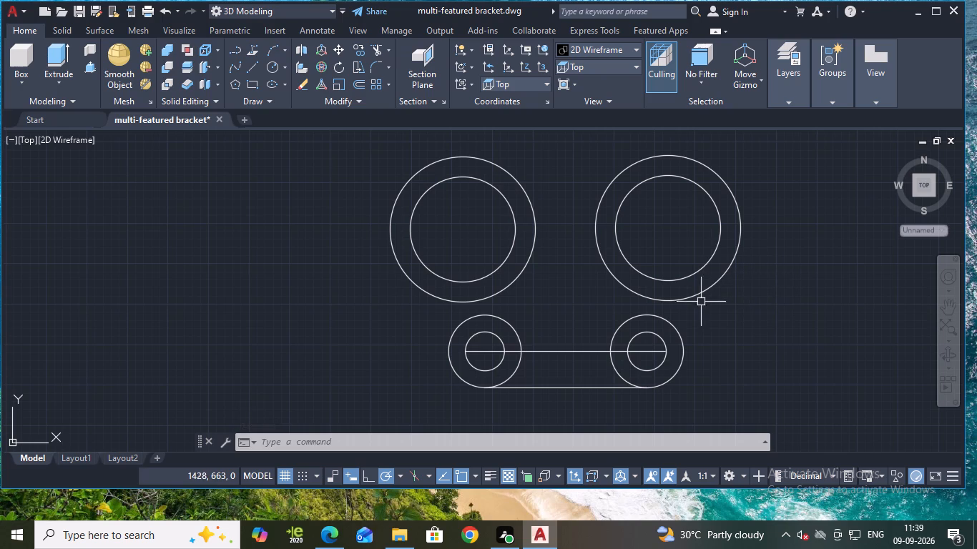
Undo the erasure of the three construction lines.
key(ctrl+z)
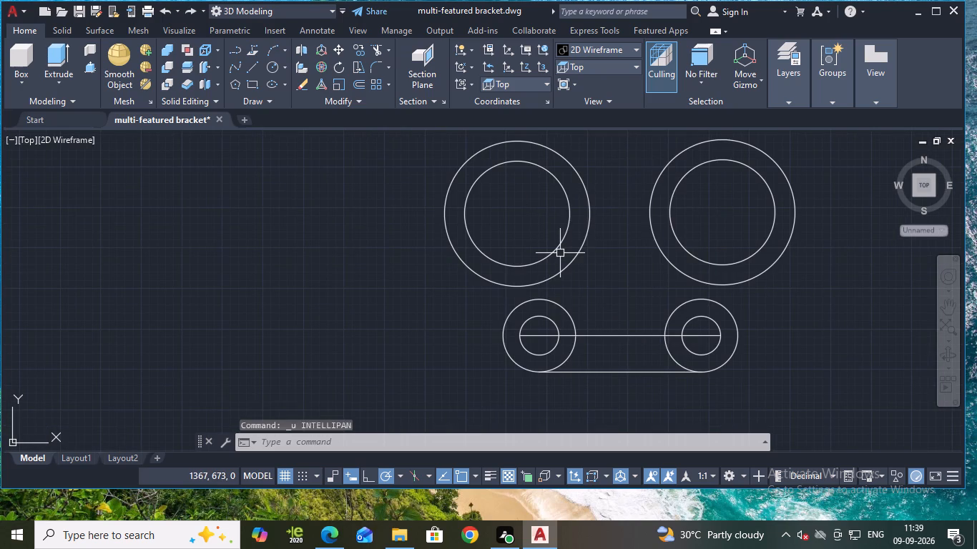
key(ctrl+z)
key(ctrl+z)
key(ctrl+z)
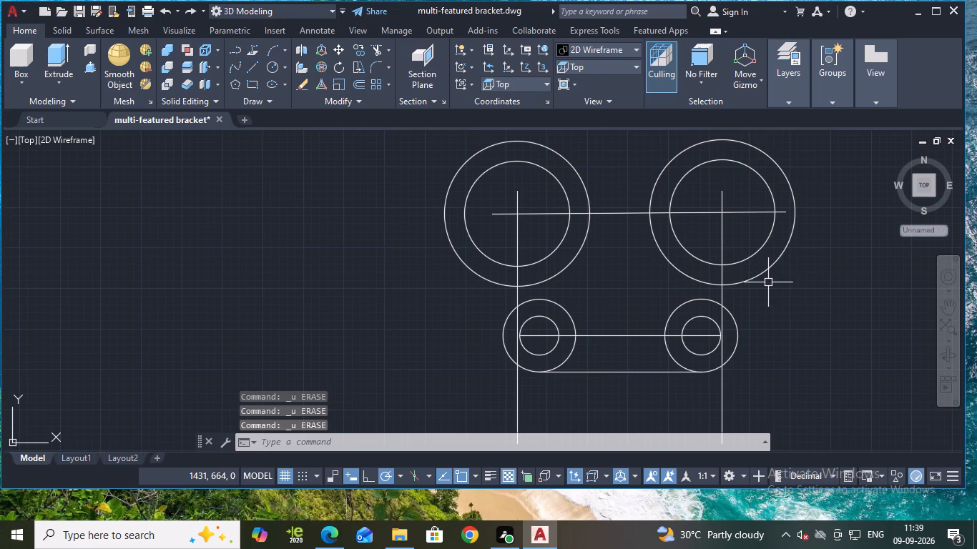
Extend the upper ends of both vertical lines and both ends of the upper horizontal line to the large outer circles.
middle_drag(767, 283, 703, 290)
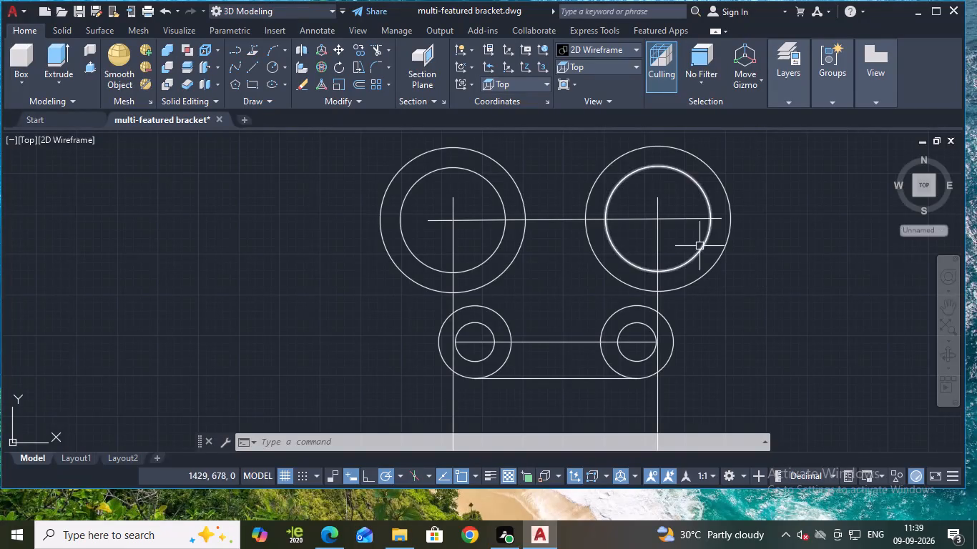
text(ex)
key(Return)
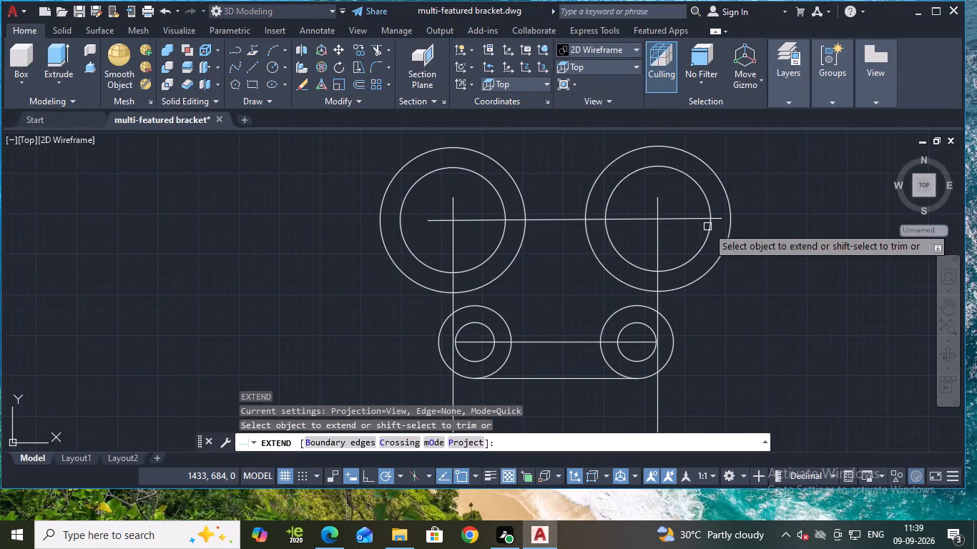
click(657, 209)
click(657, 204)
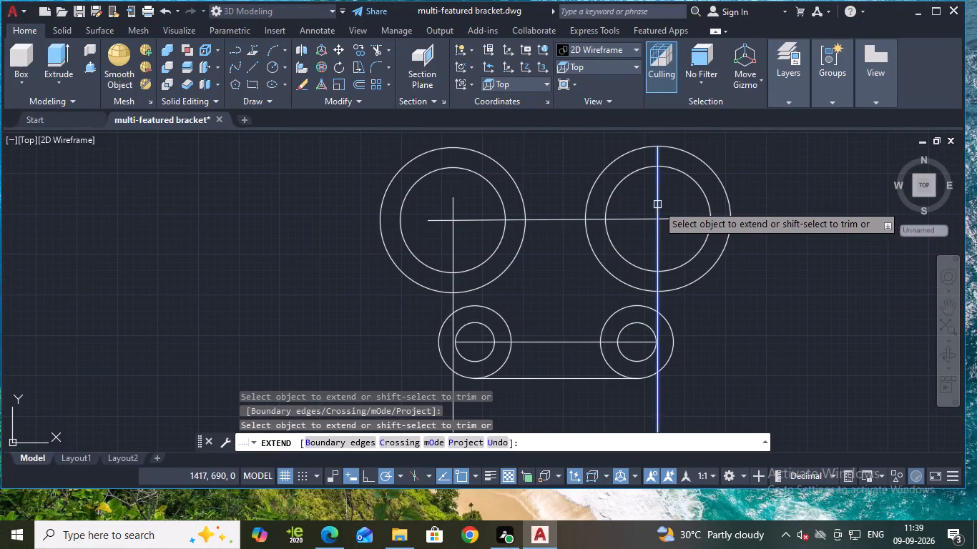
click(679, 217)
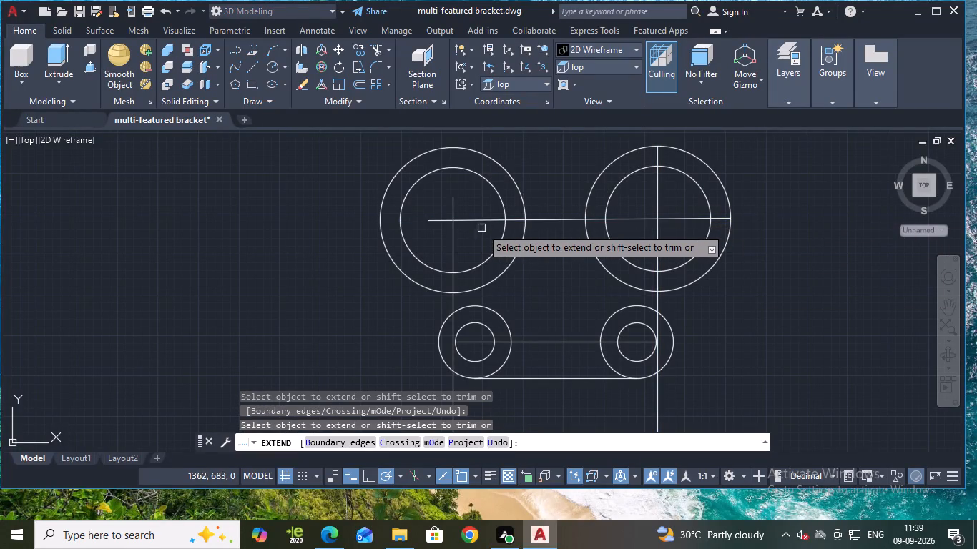
click(477, 222)
click(455, 207)
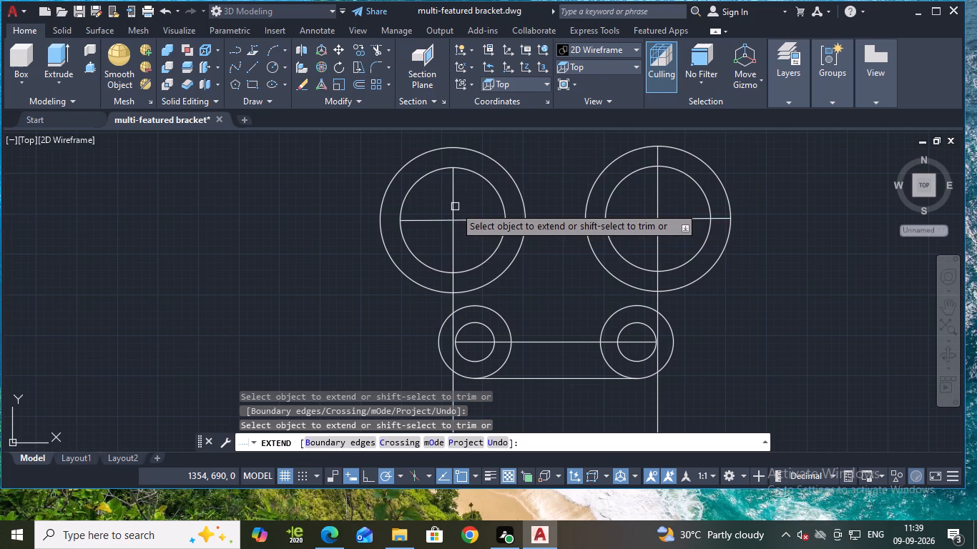
click(444, 219)
click(453, 209)
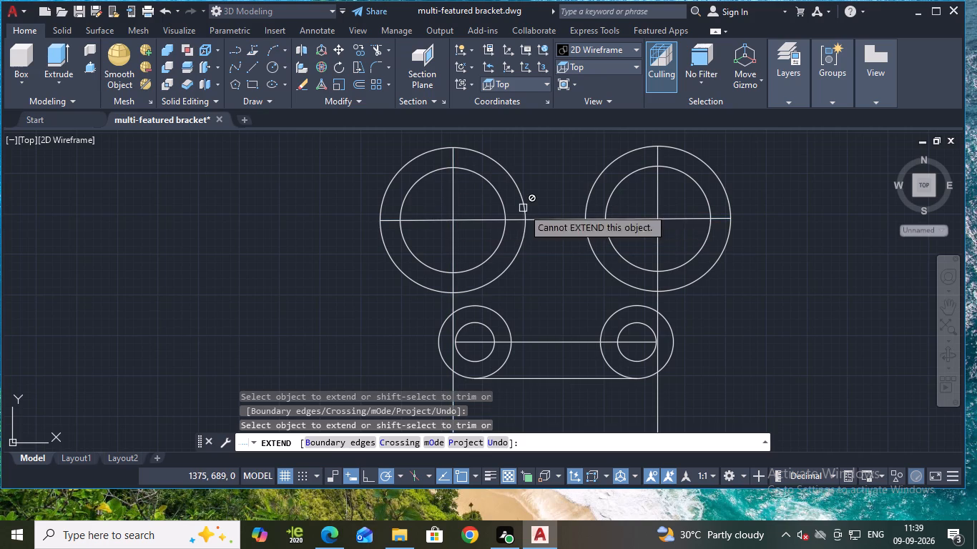
key(Escape)
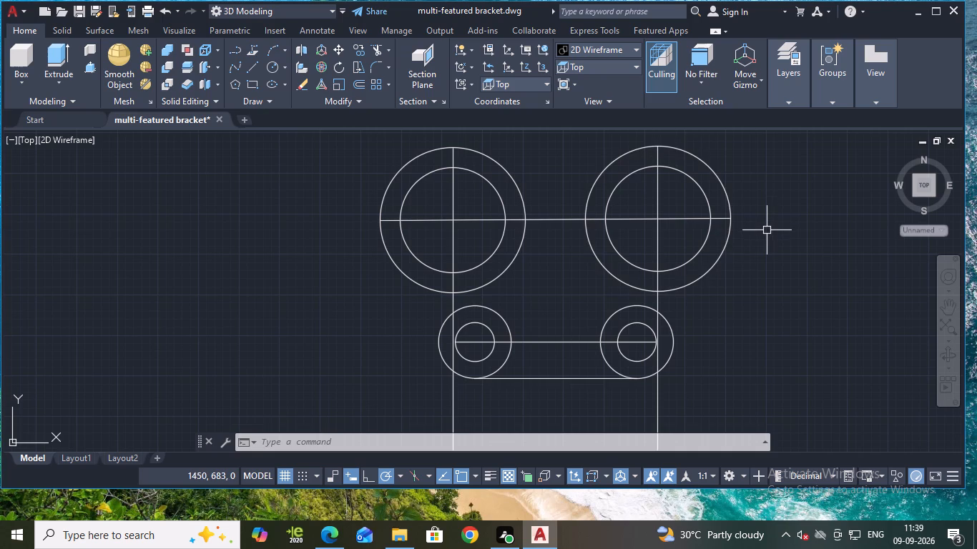
key(Escape)
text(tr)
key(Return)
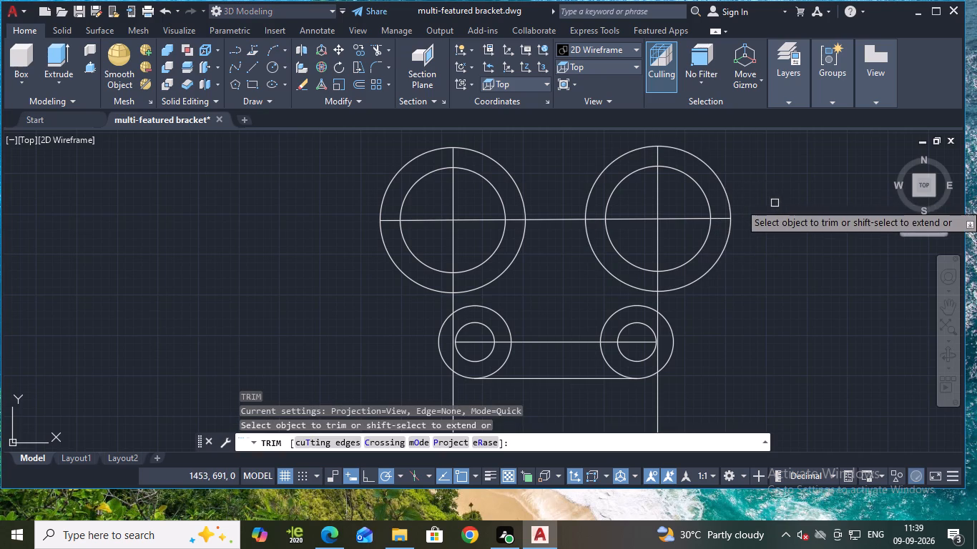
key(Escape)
Offset the right vertical line 5 units towards the left circle pair.
key(o)
key(Return)
key(Return)
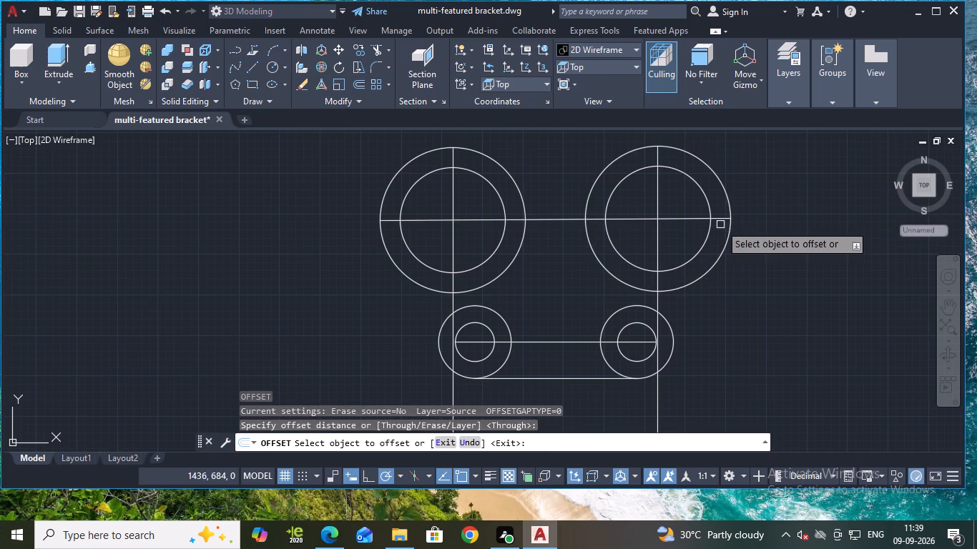
click(654, 192)
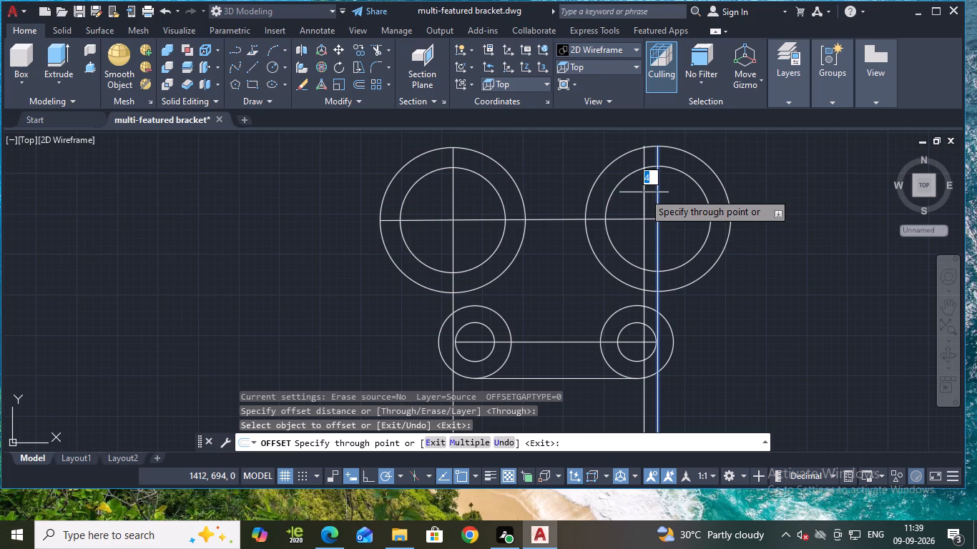
key(5)
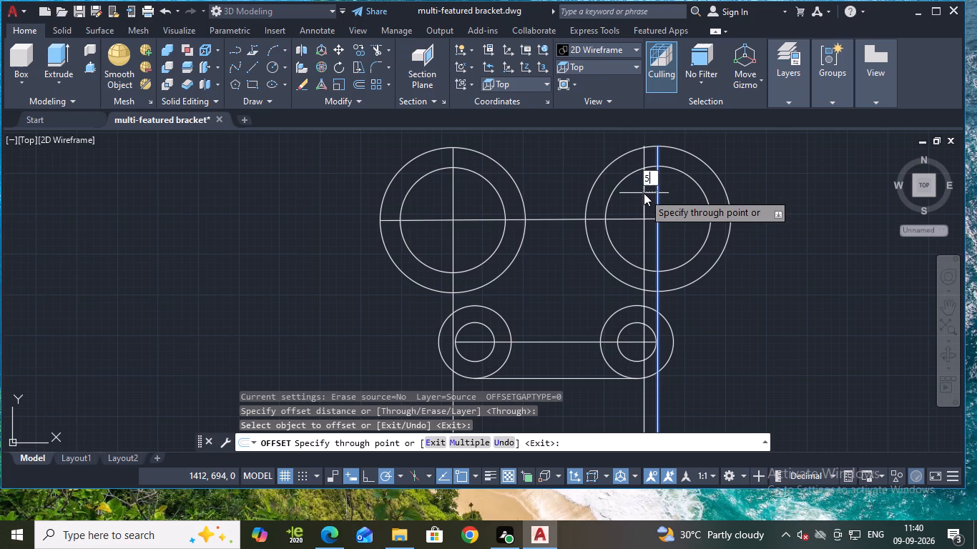
key(Return)
key(Escape)
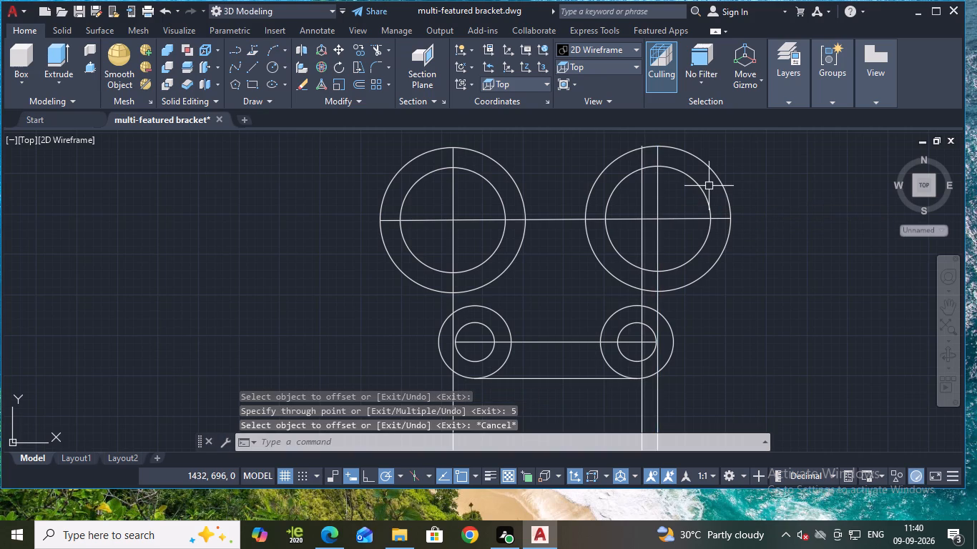
Trim the right large circles' upper arcs between the offset line and the horizontal line's right half, plus the vertical line segments above that opening.
text(tr)
key(Return)
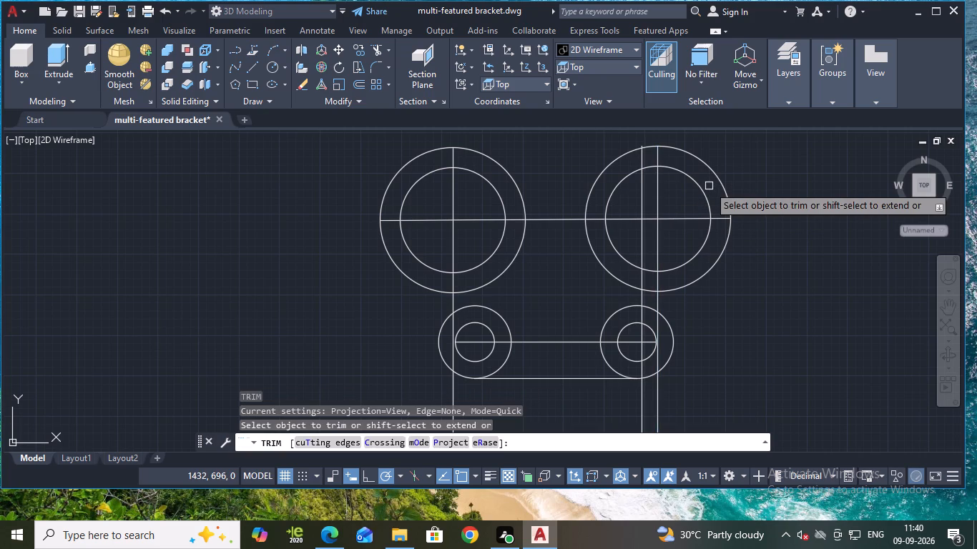
scroll(696, 172, up, 3)
scroll(679, 174, down, 1)
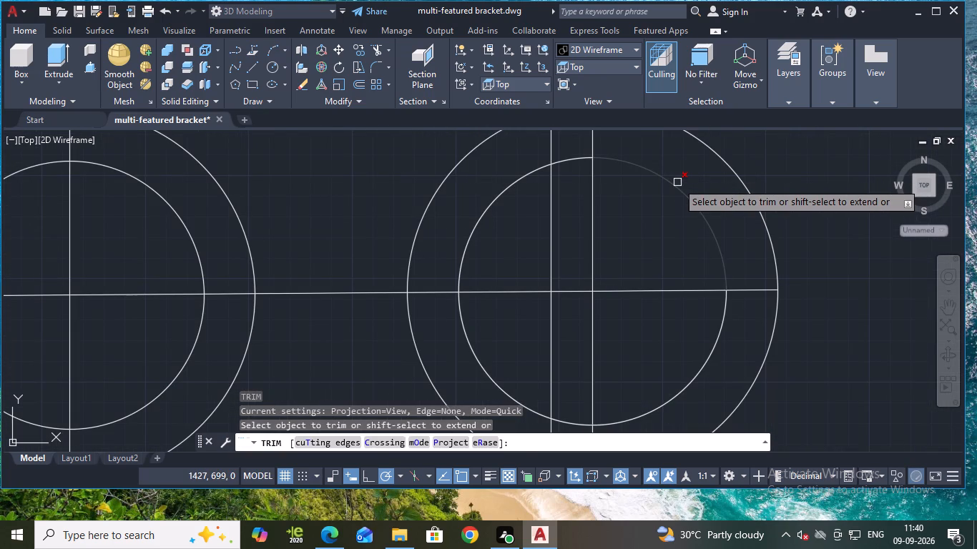
click(677, 182)
scroll(663, 183, down, 1)
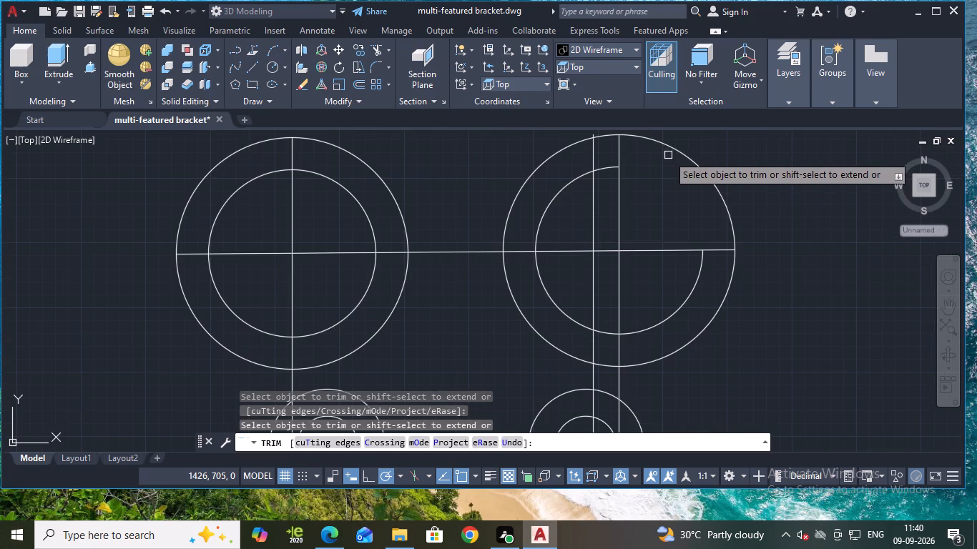
click(672, 151)
middle_drag(659, 149, 672, 169)
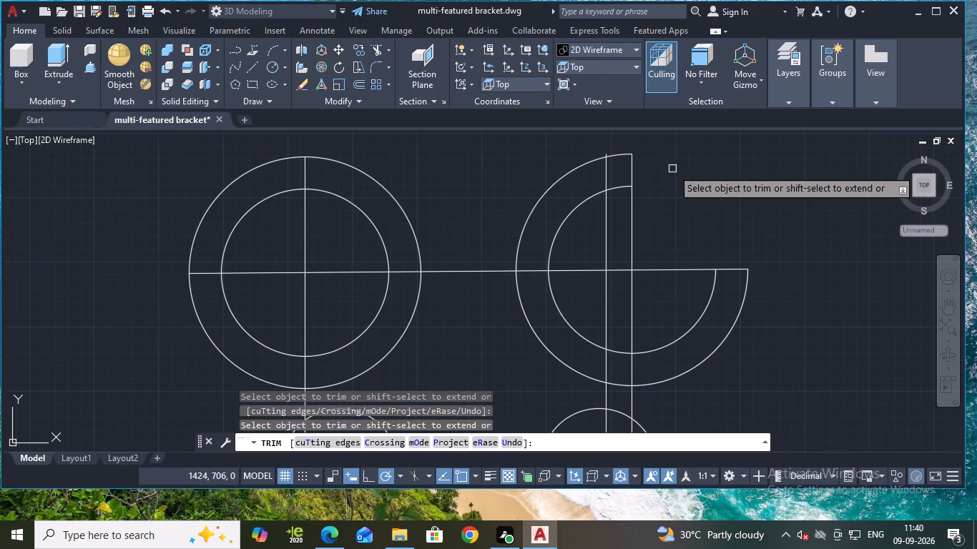
click(625, 156)
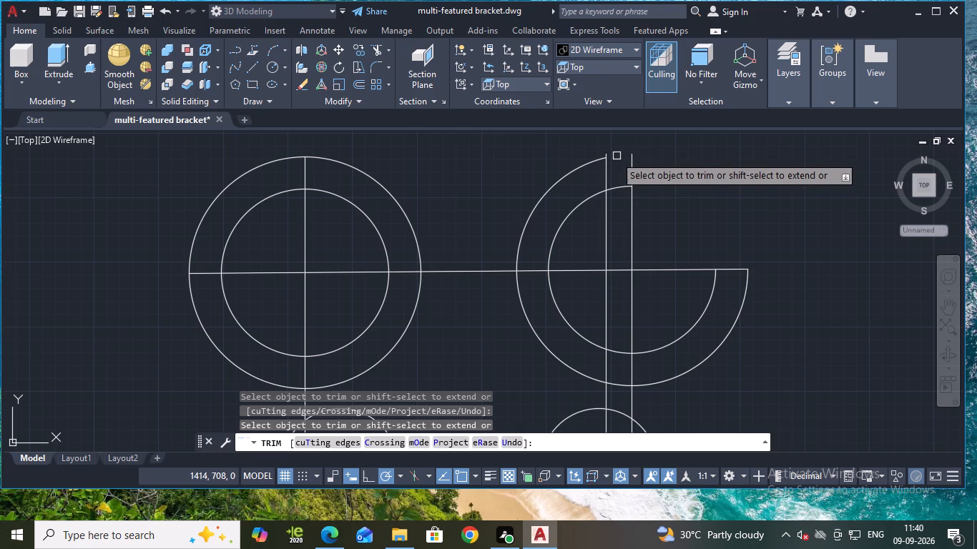
scroll(612, 154, up, 2)
click(596, 154)
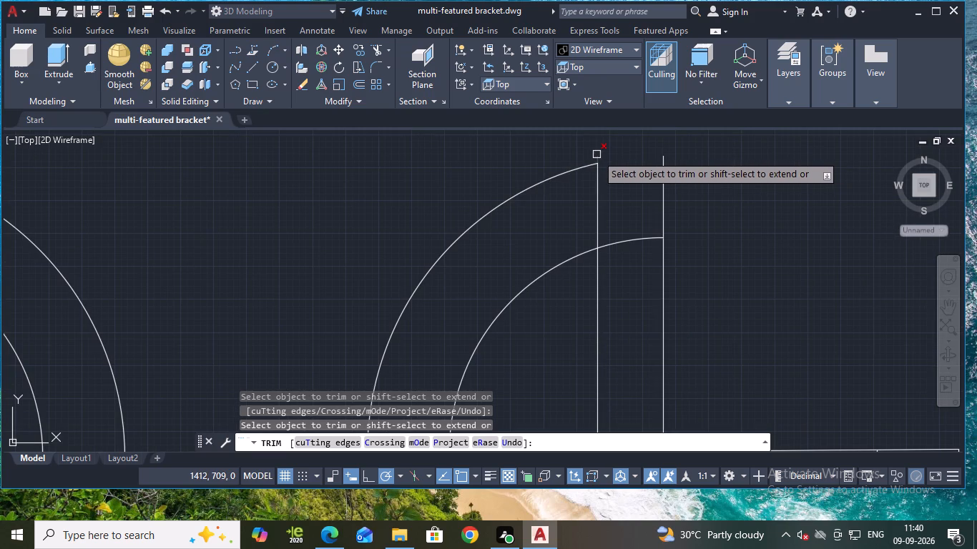
click(662, 176)
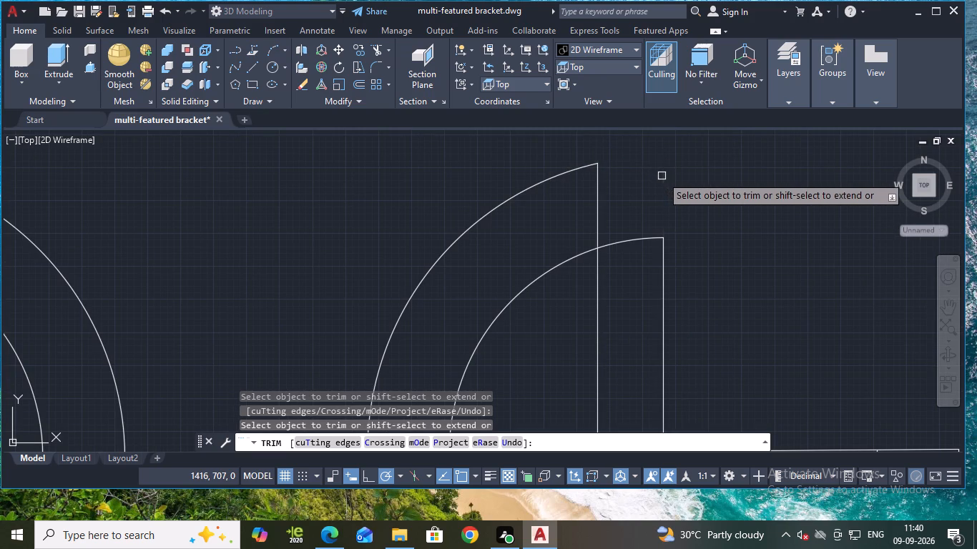
click(637, 238)
click(660, 271)
scroll(660, 271, down, 3)
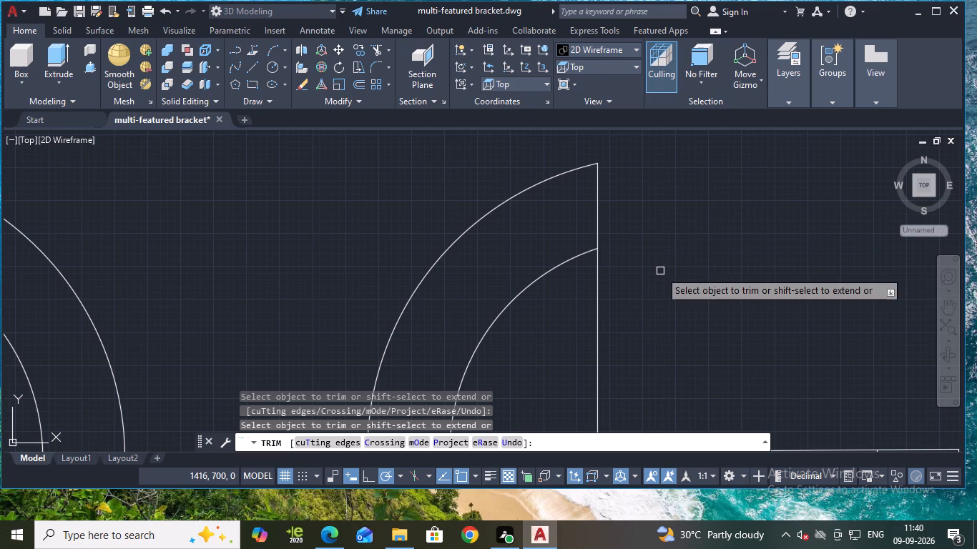
Trim both right-hand vertical lines inside the large circles and down to the small outer circle, keeping the short edge joining the upper arc ends.
middle_drag(710, 298, 602, 187)
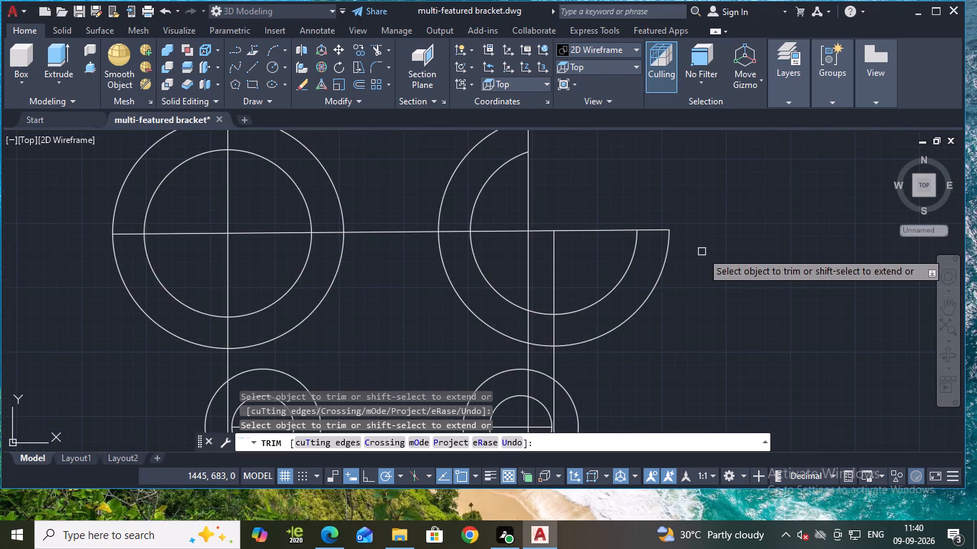
click(526, 270)
click(531, 209)
double_click(529, 209)
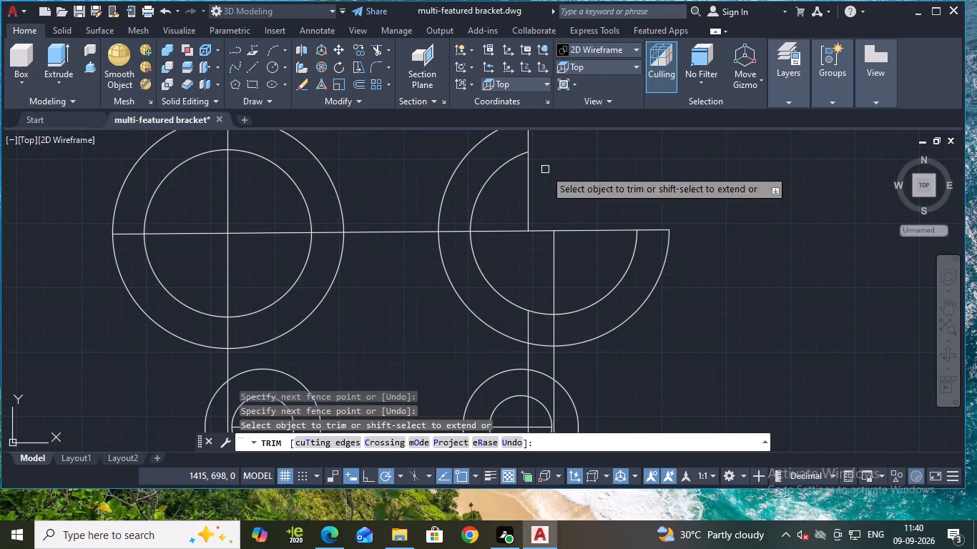
click(556, 254)
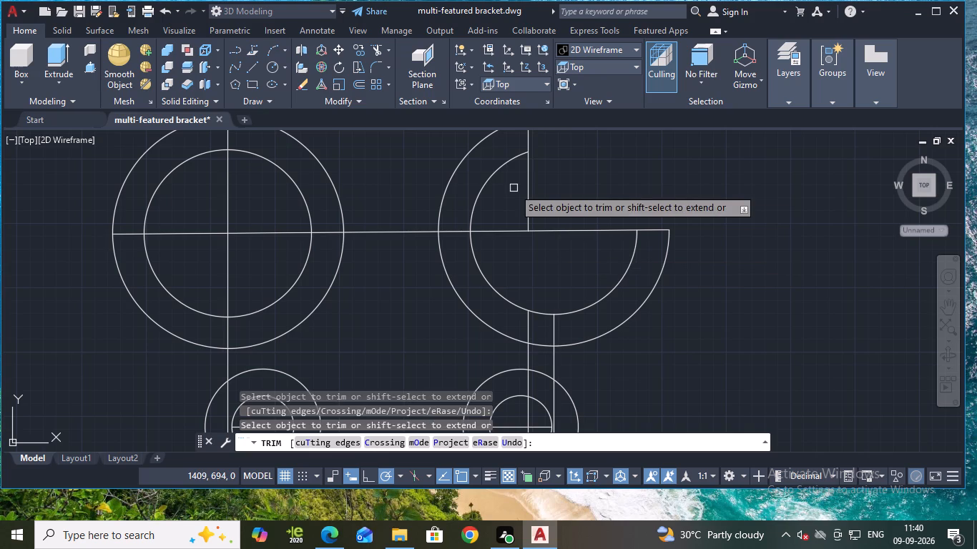
click(527, 196)
middle_drag(570, 182, 601, 198)
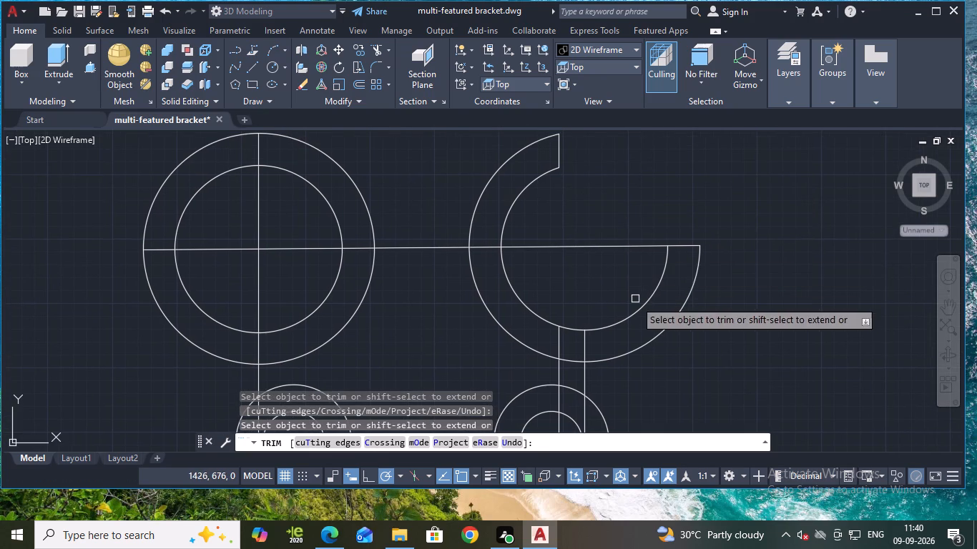
click(586, 345)
click(560, 350)
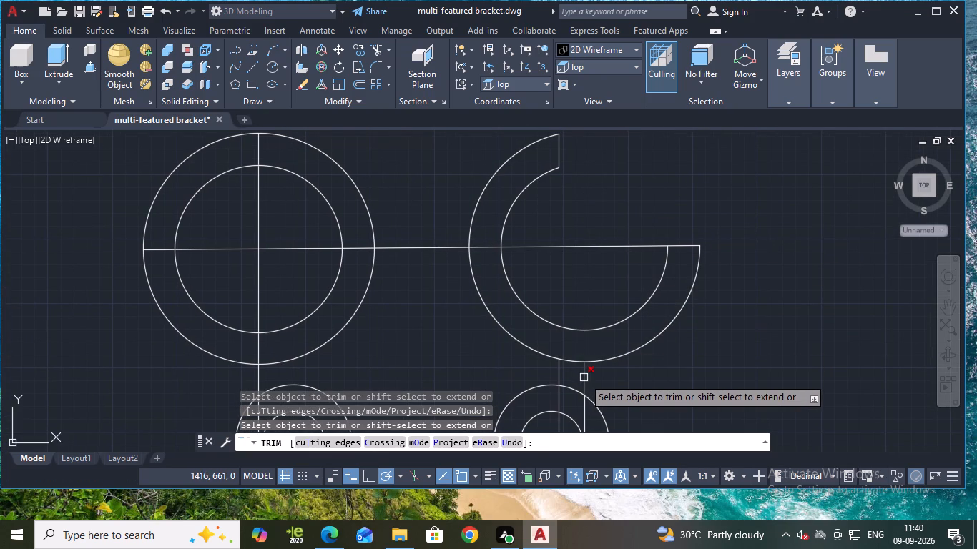
click(584, 377)
click(559, 377)
middle_drag(720, 376, 760, 240)
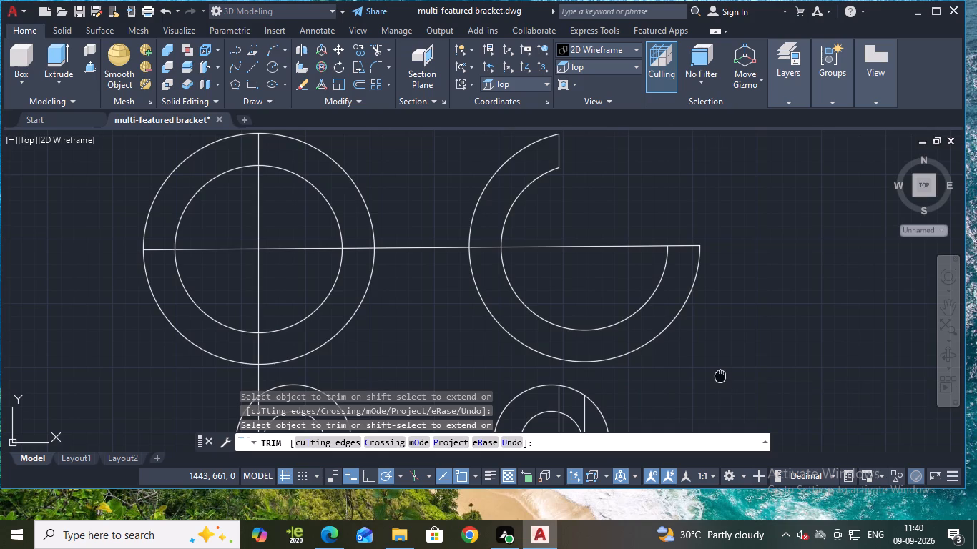
middle_drag(760, 240, 762, 234)
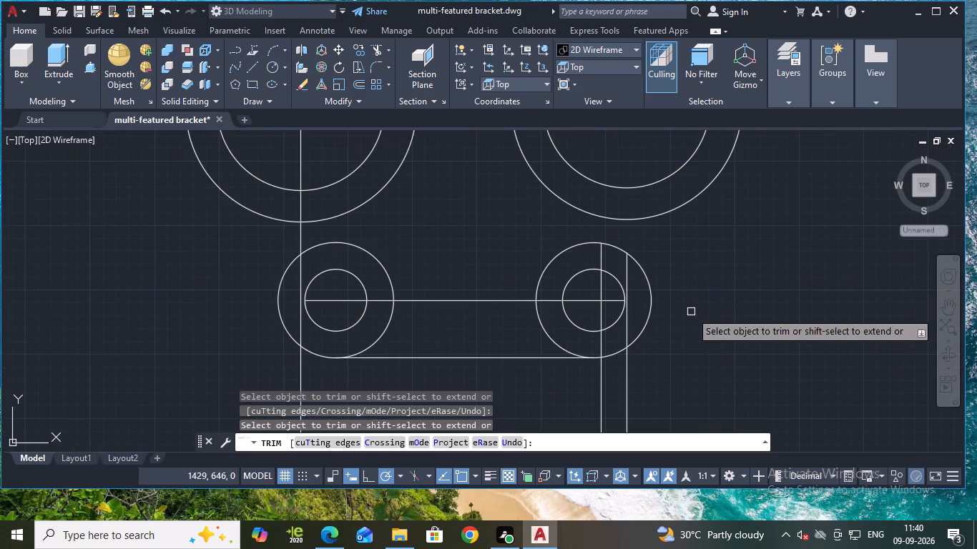
key(grave)
key(Escape)
Erase the remaining two vertical lines crossing the right small circle pair.
click(627, 380)
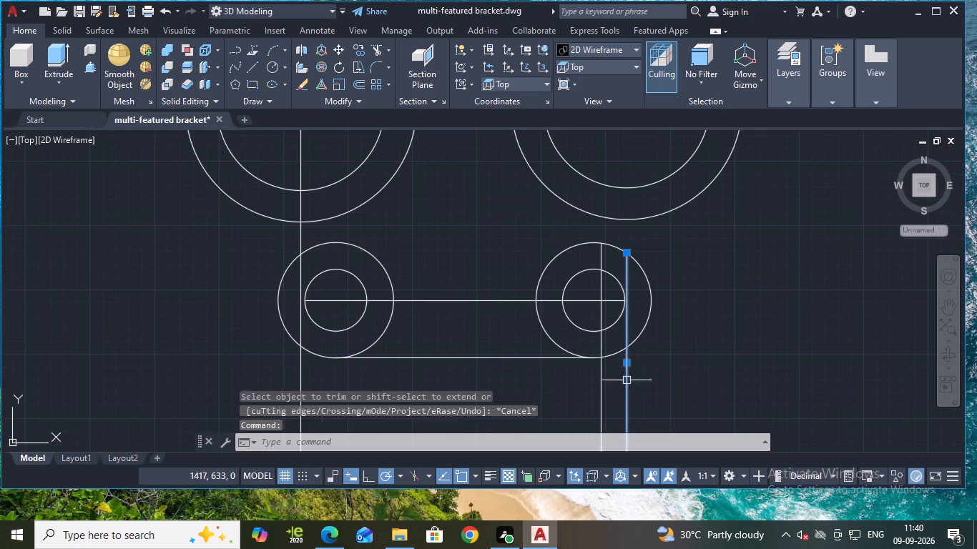
click(602, 382)
key(e)
key(Return)
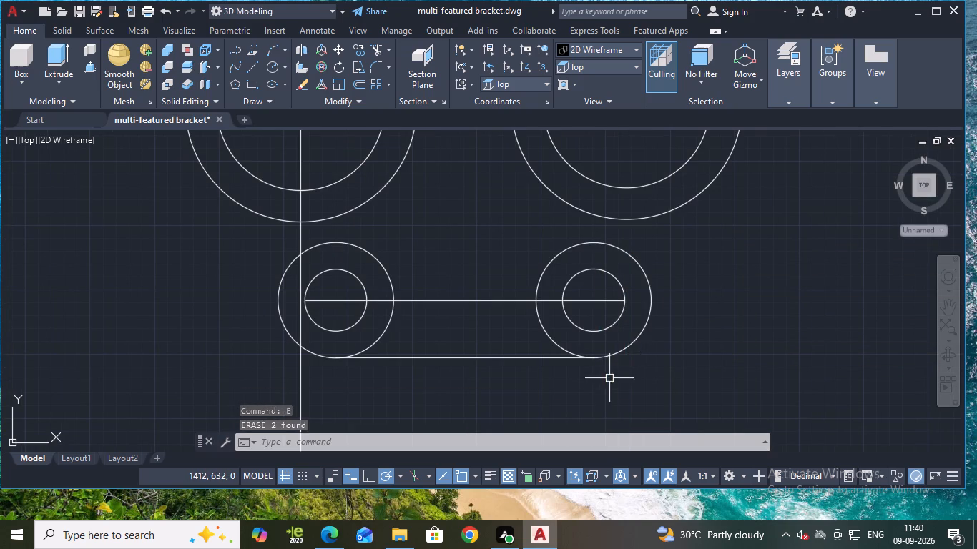
Save the drawing.
scroll(672, 310, down, 1)
middle_drag(720, 270, 679, 322)
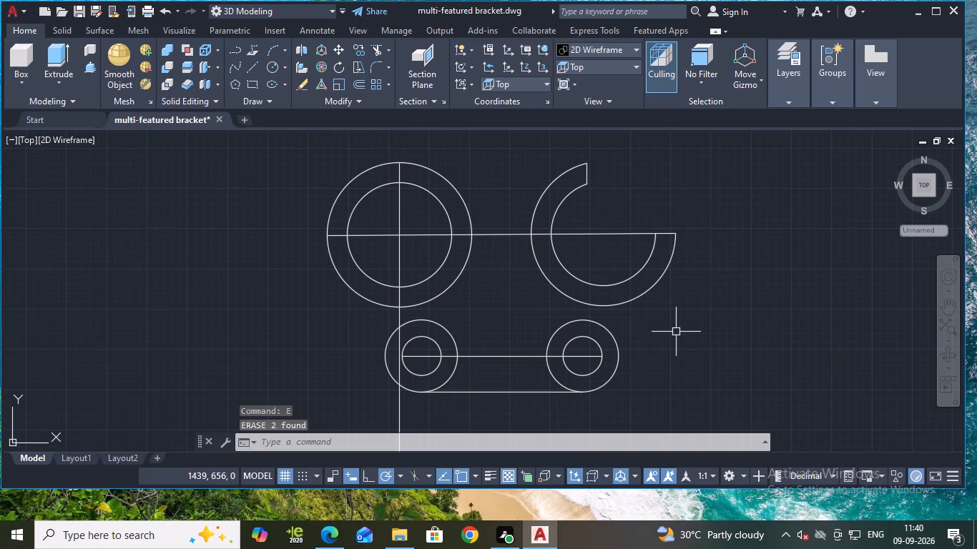
key(ctrl+s)
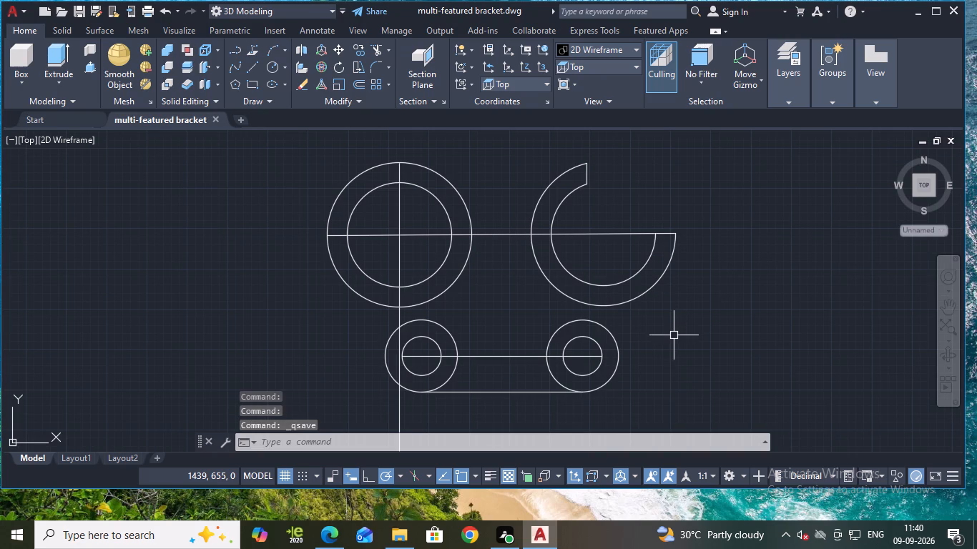
key(Escape)
Offset the vertical line through the left large circles 5 units to each side.
key(o)
key(Return)
key(Return)
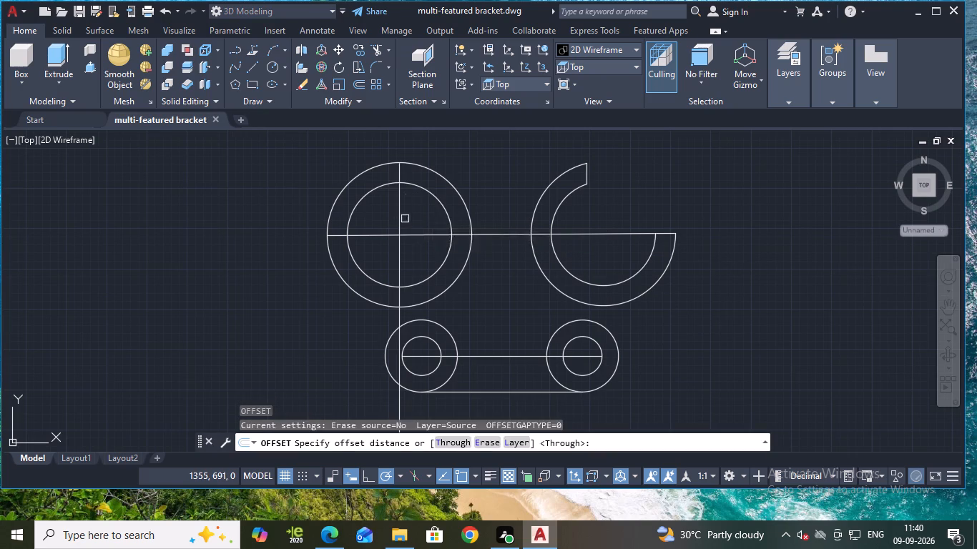
click(398, 210)
key(5)
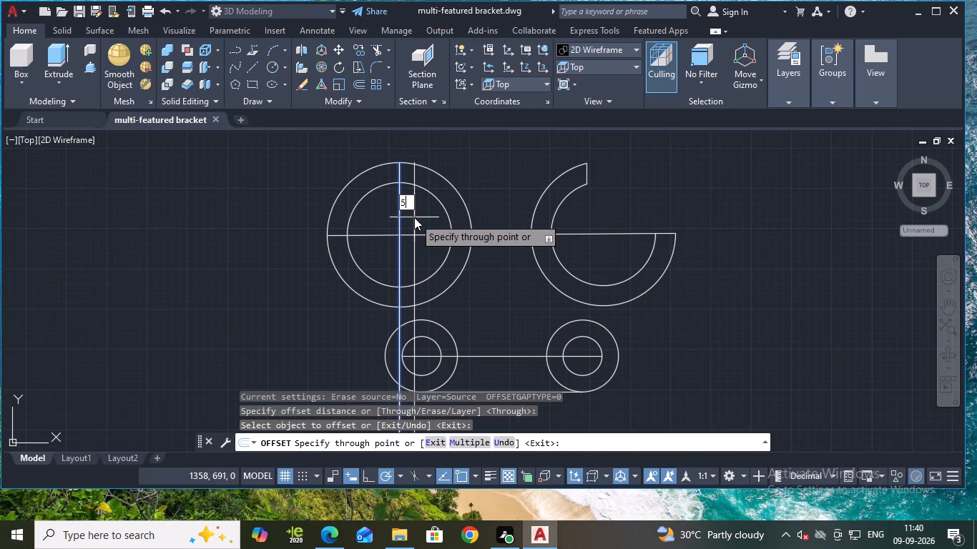
key(Return)
click(400, 212)
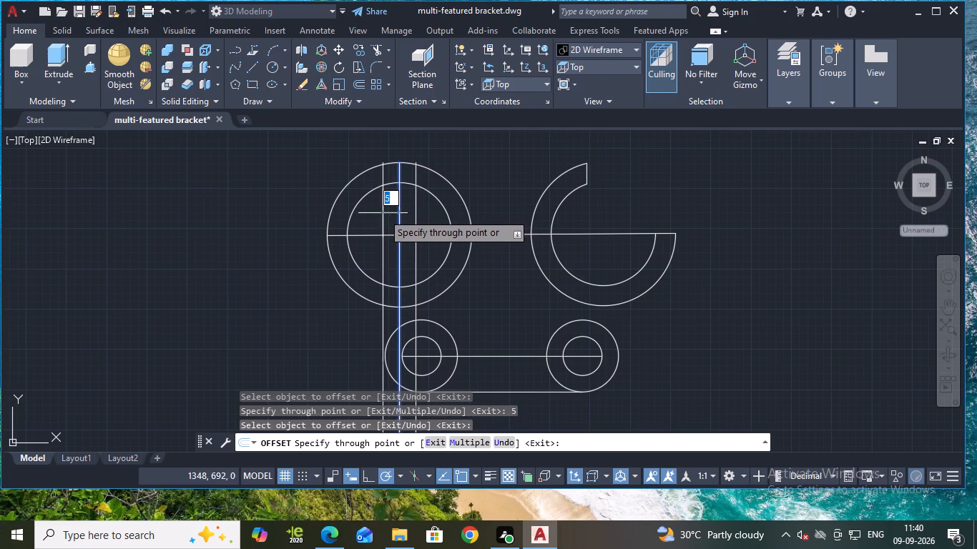
key(5)
key(Return)
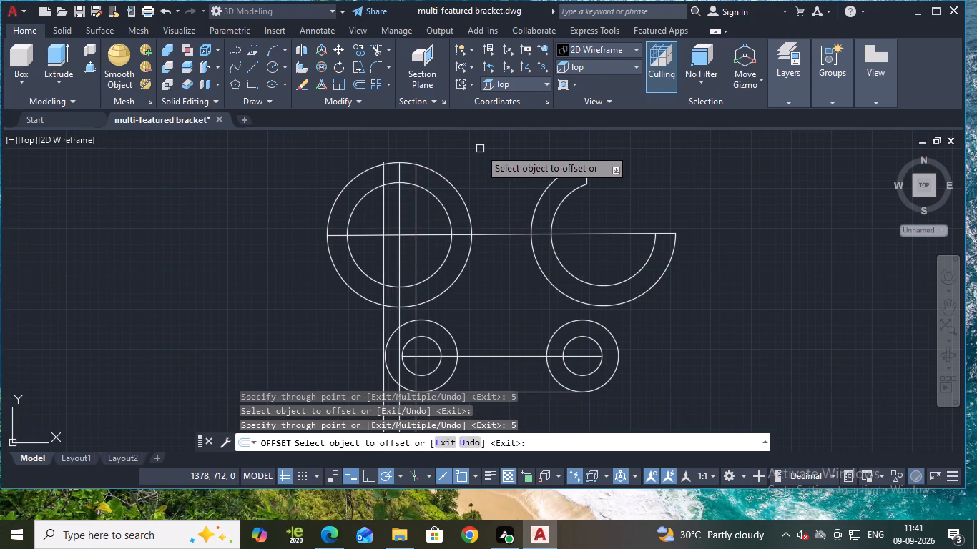
key(Escape)
Trim the left large circles' upper arcs between the two offset lines, plus the centre line's top and the offset line stubs above the outer circle.
text(tr)
key(Return)
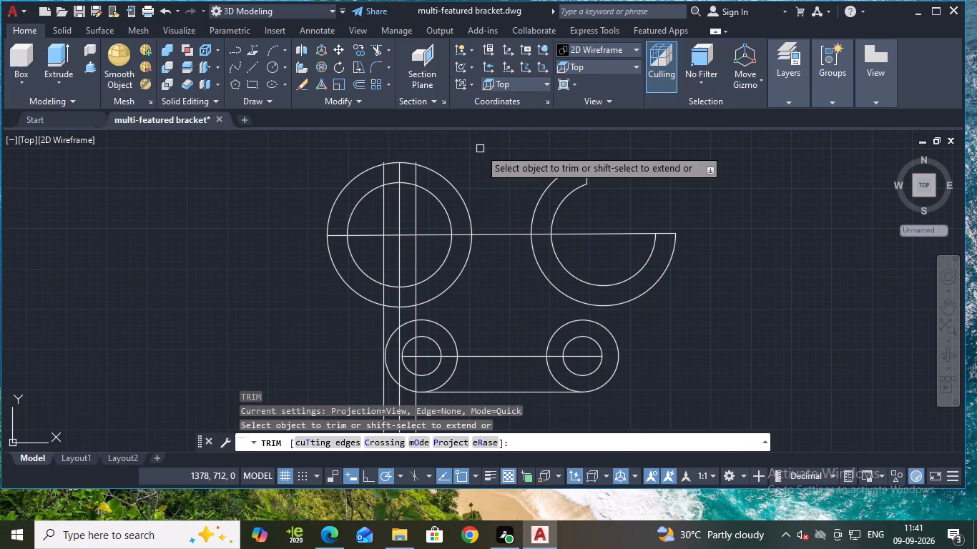
scroll(452, 142, up, 1)
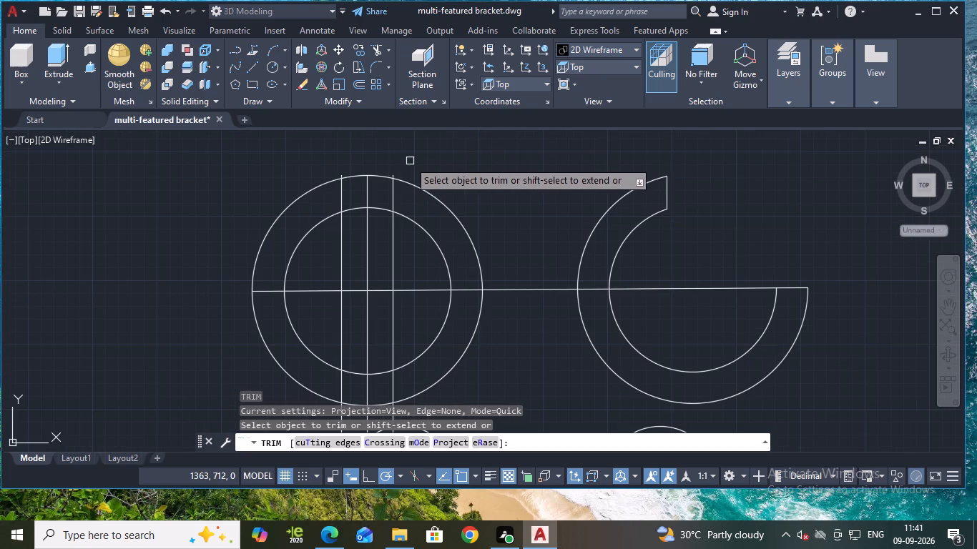
click(358, 175)
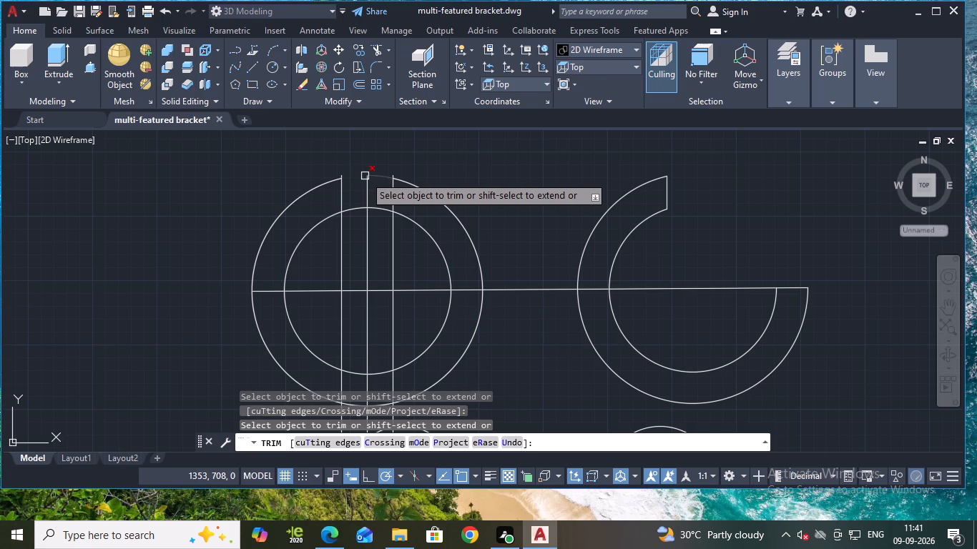
click(365, 176)
click(366, 184)
click(367, 202)
click(367, 207)
click(368, 209)
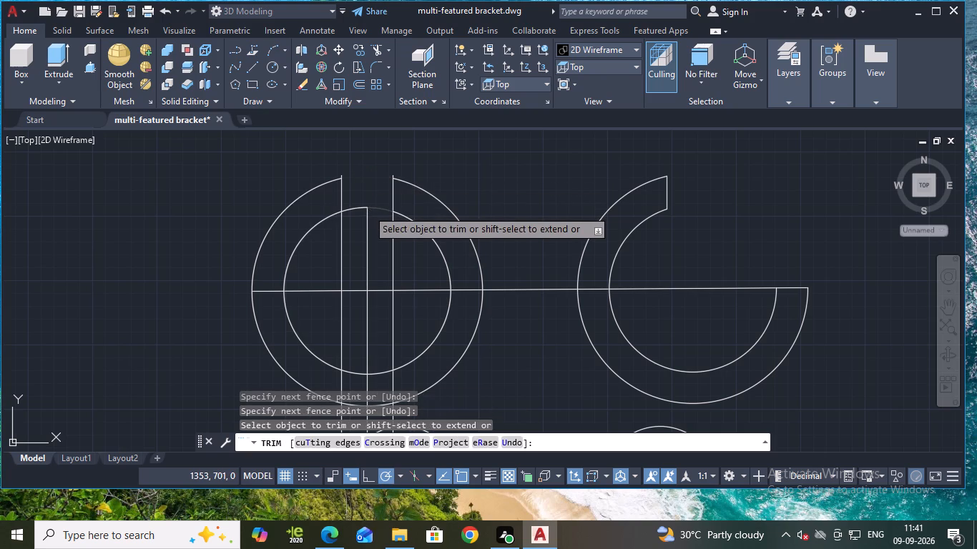
click(361, 208)
scroll(345, 169, up, 3)
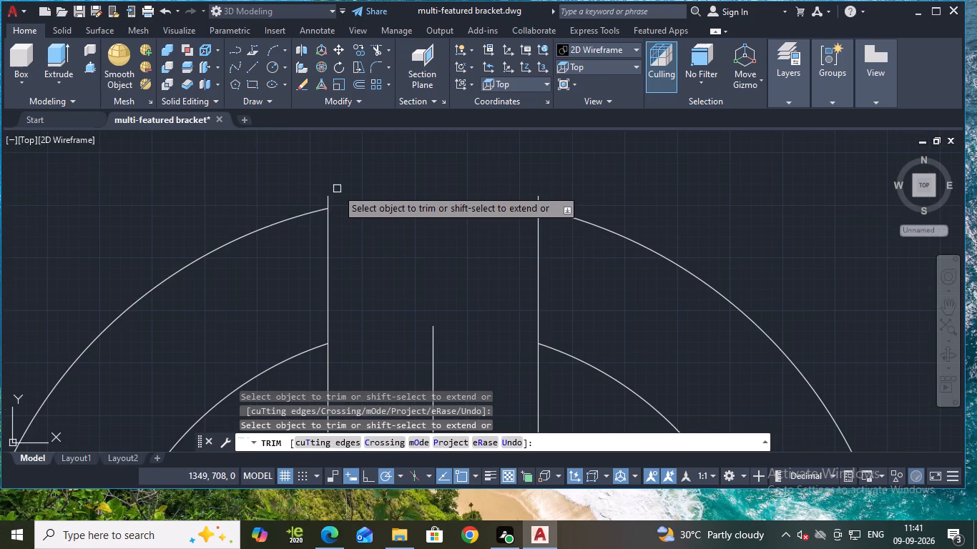
click(327, 202)
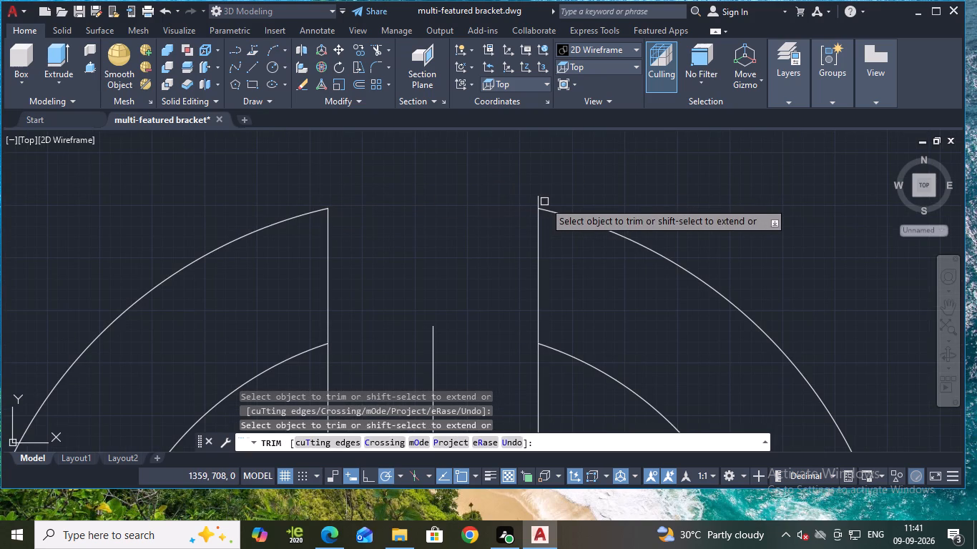
click(540, 199)
Trim both offset lines inside the left inner large circle down to the horizontal line, keeping the short edges joining the arc ends.
scroll(498, 206, down, 2)
middle_drag(484, 273, 474, 187)
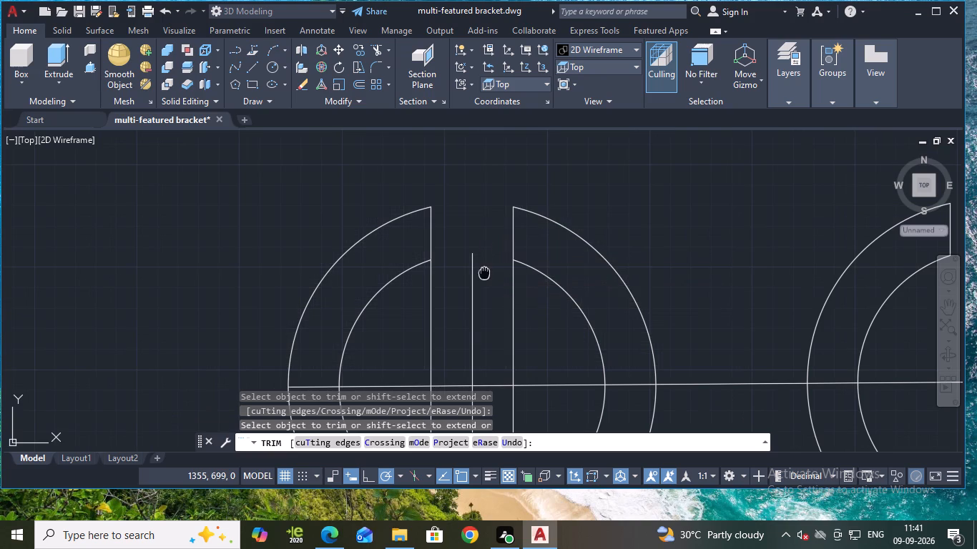
middle_drag(474, 187, 475, 179)
click(420, 226)
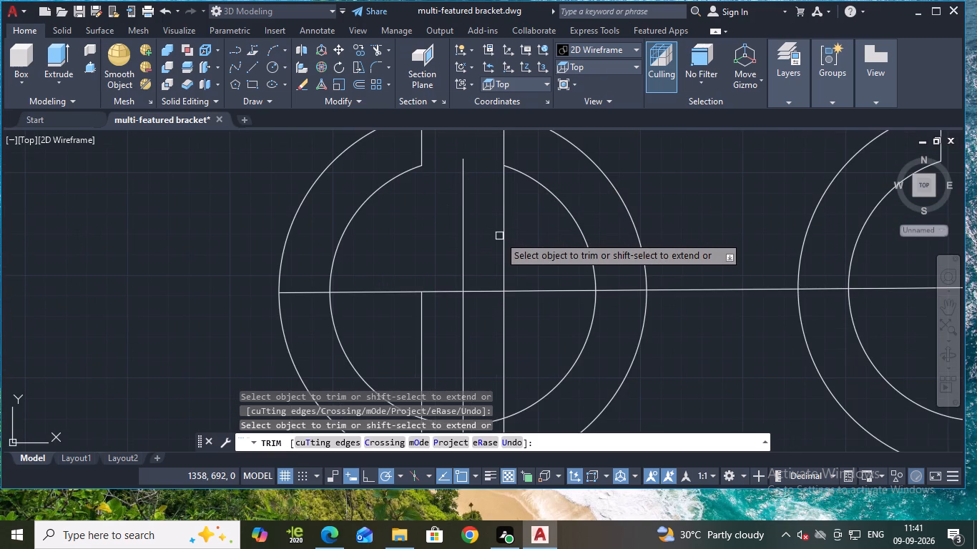
click(504, 237)
scroll(504, 237, down, 2)
middle_drag(560, 175, 524, 158)
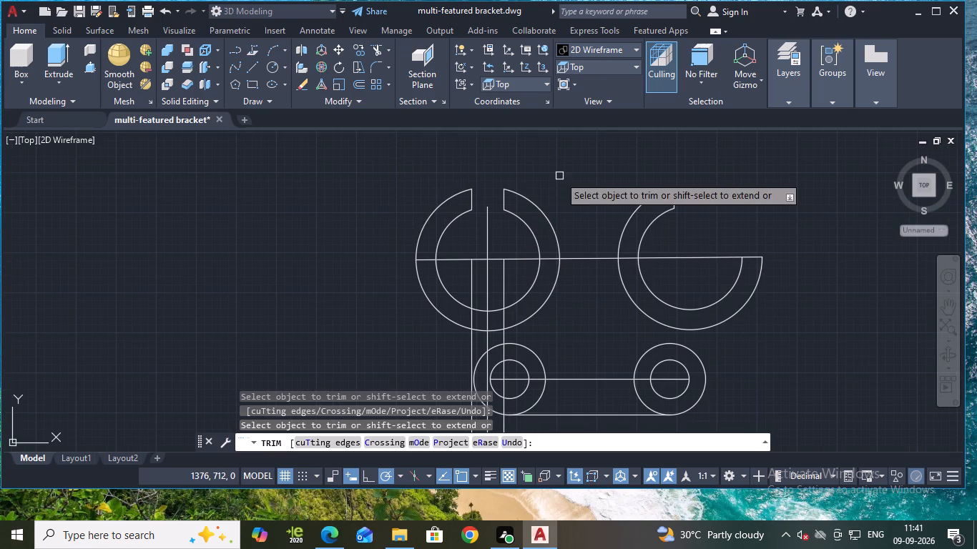
middle_drag(524, 158, 525, 157)
key(Escape)
Erase the three remaining vertical lines running down from the left large circles through the small circle pair.
click(471, 259)
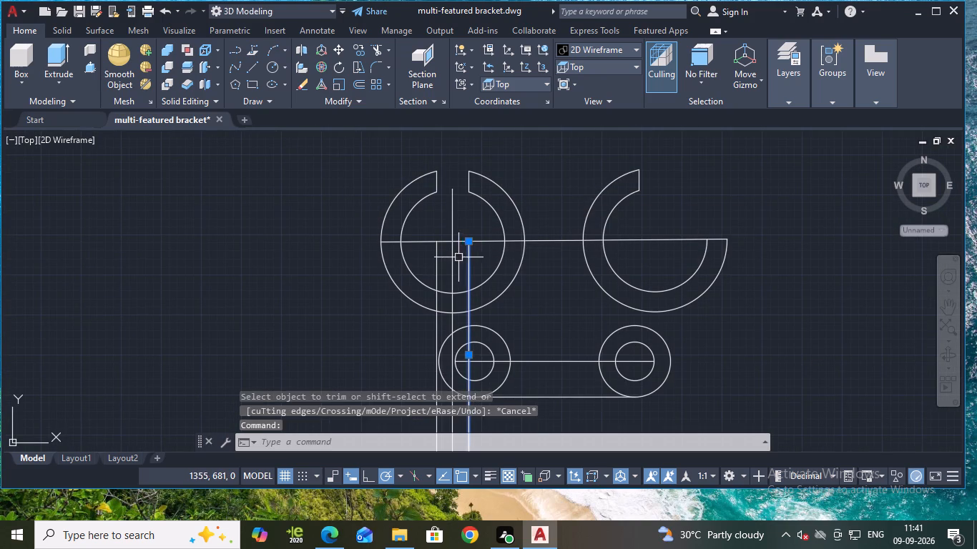
click(453, 257)
click(436, 263)
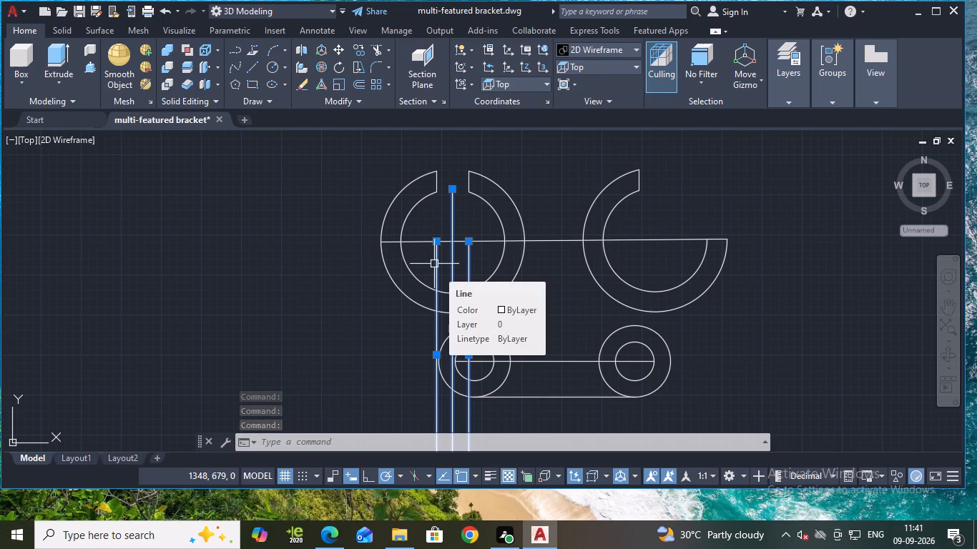
key(e)
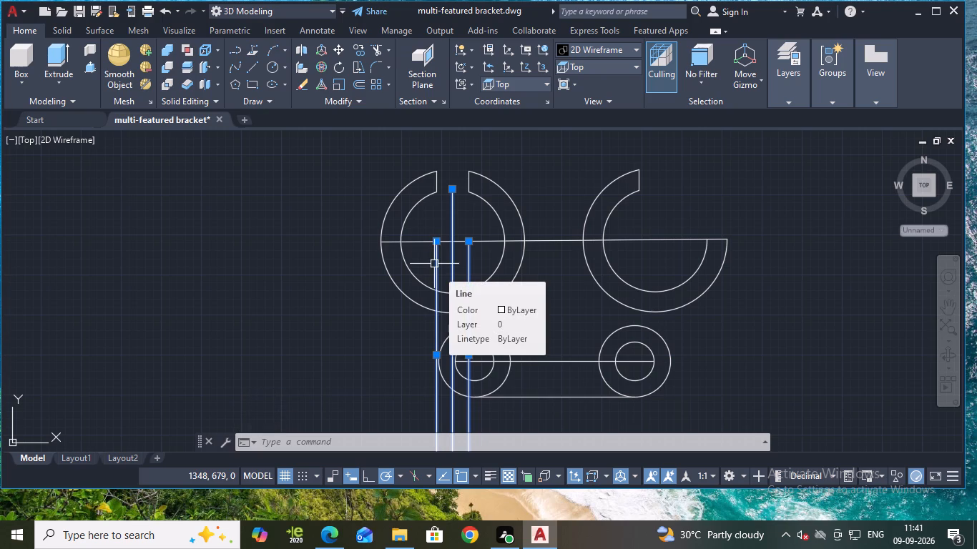
key(Return)
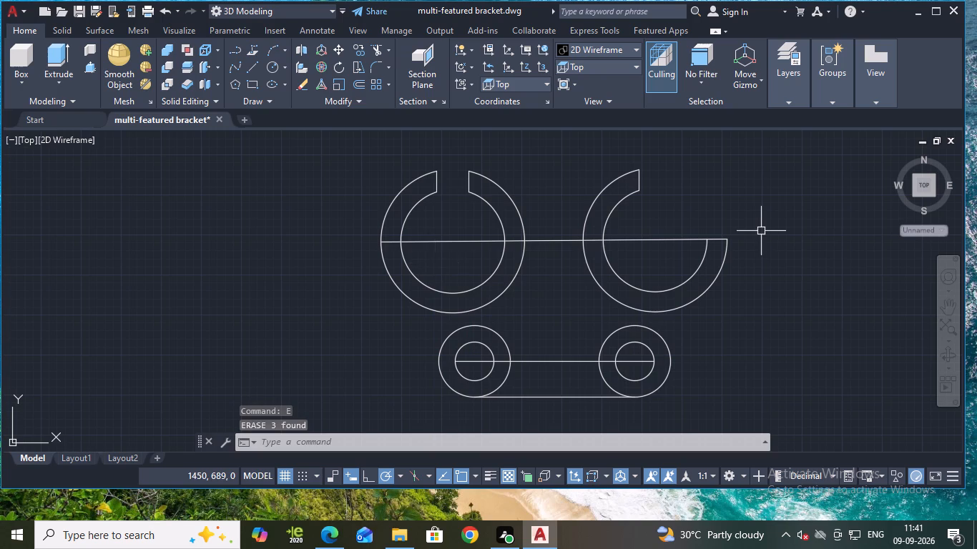
key(Escape)
Offset the upper horizontal line 4.2 units downward, towards the small circles.
key(o)
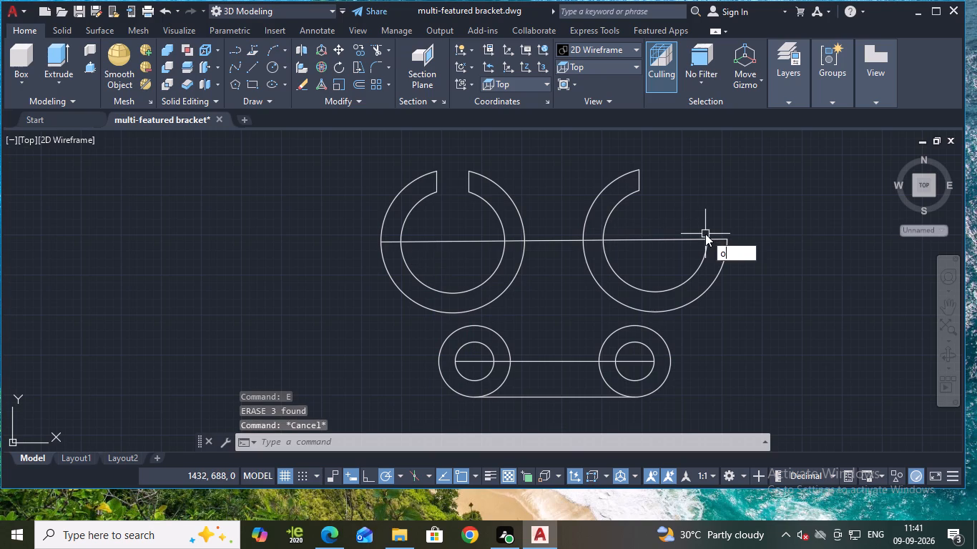
key(Return)
key(Return)
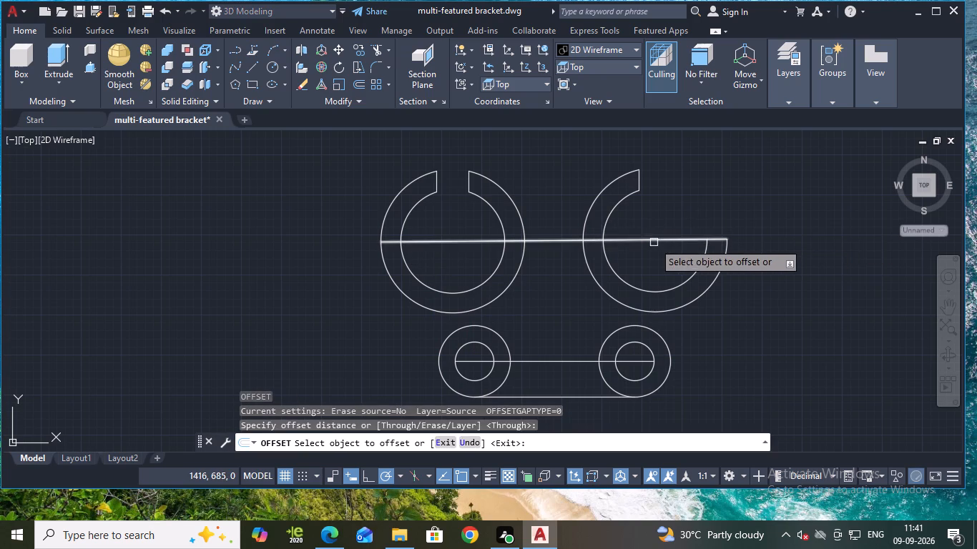
click(647, 238)
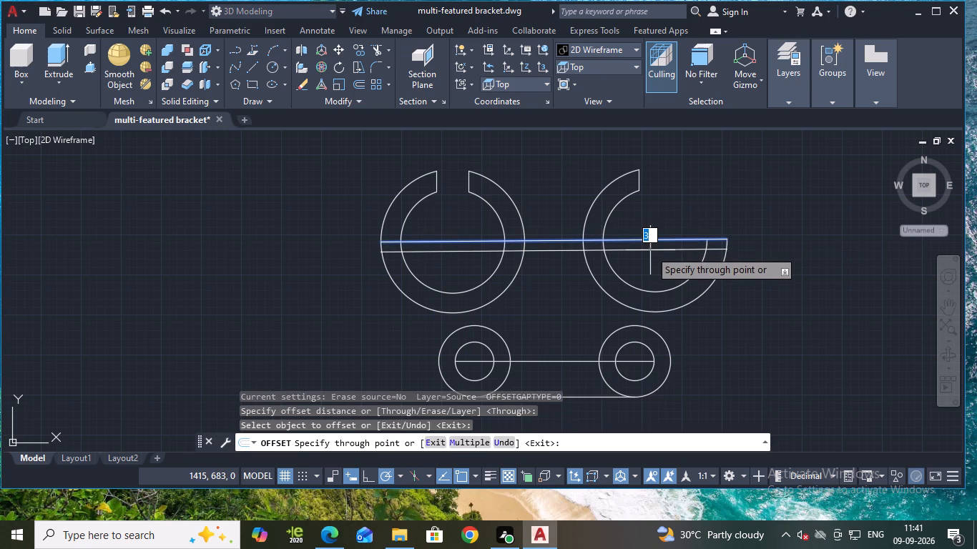
text(4.2)
key(Return)
key(Escape)
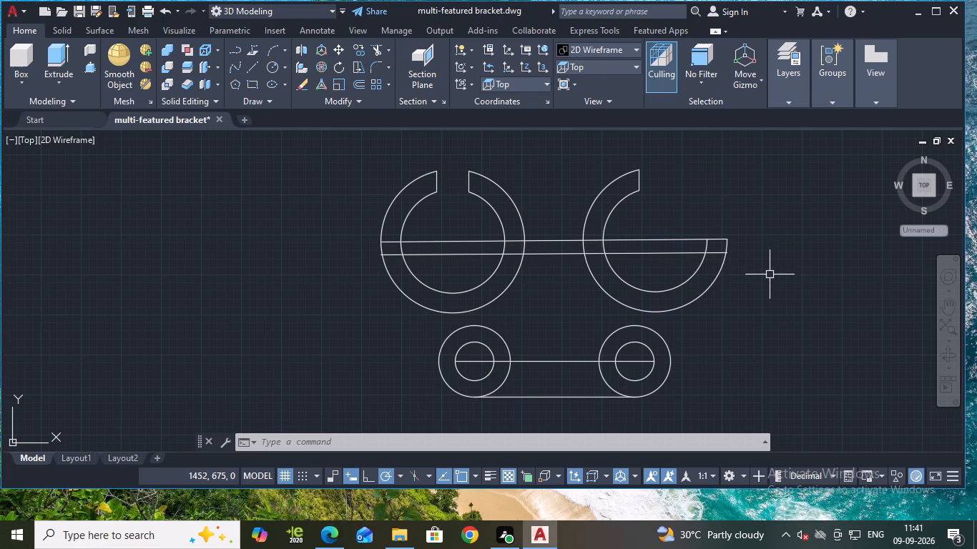
key(Escape)
Remove the original upper horizontal line by trimming and erasing, keeping only the short edge that closes the right hook's lower end.
text(tr)
key(Return)
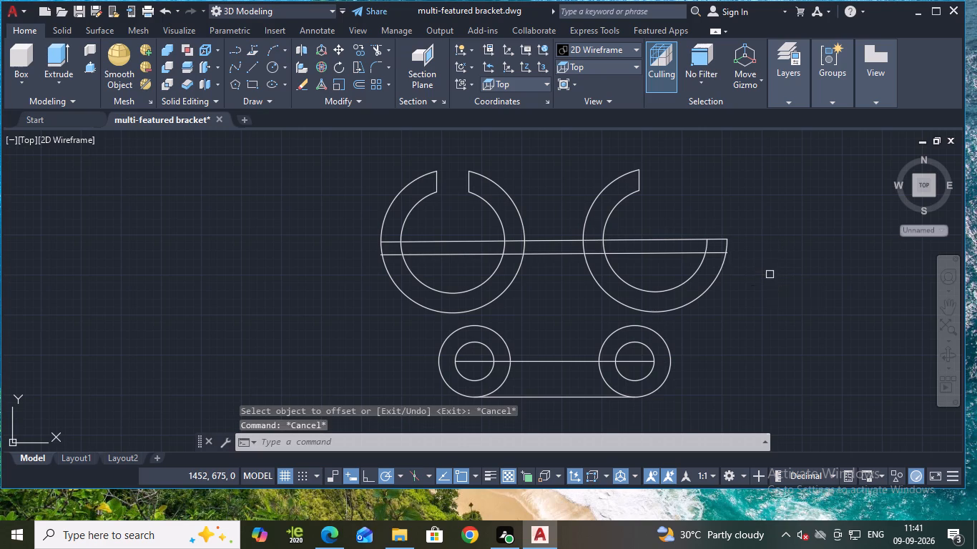
click(688, 239)
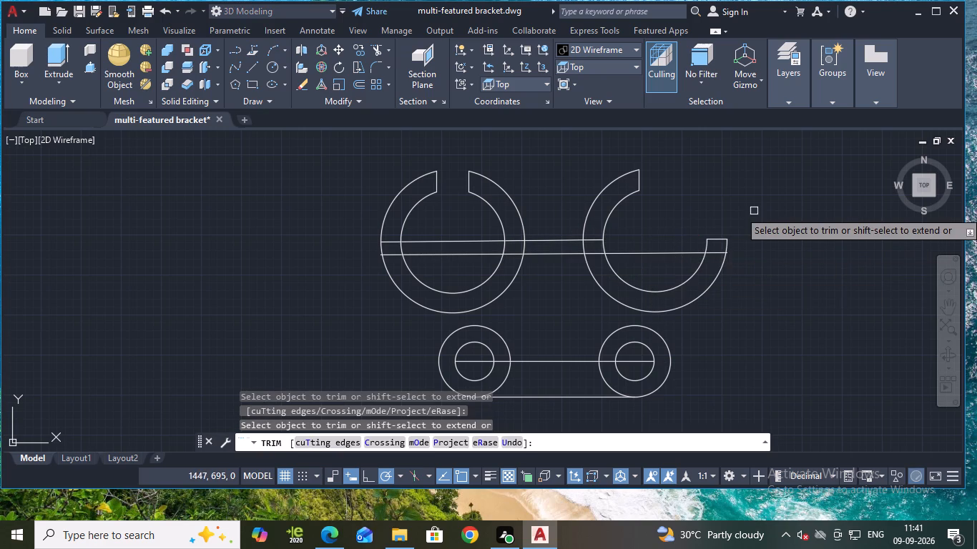
key(Escape)
click(556, 237)
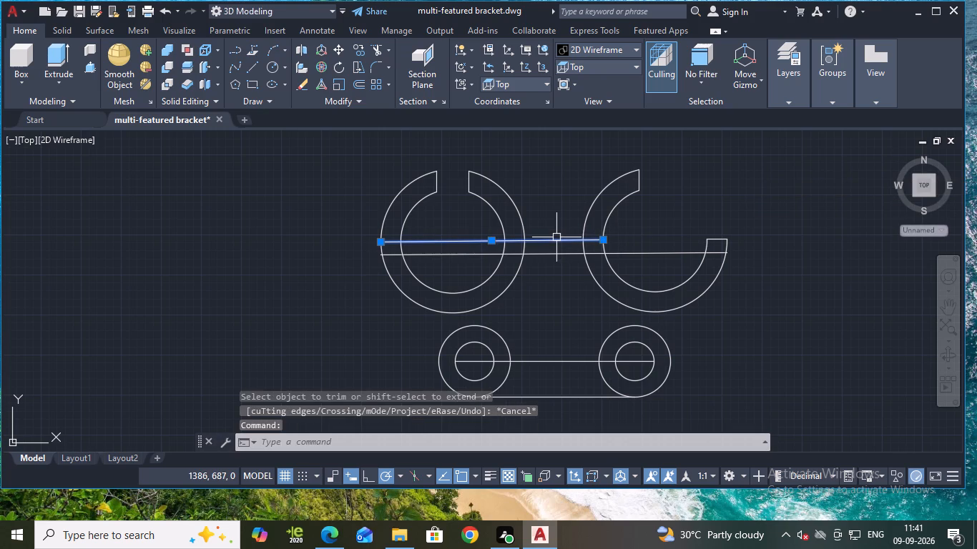
key(e)
key(Return)
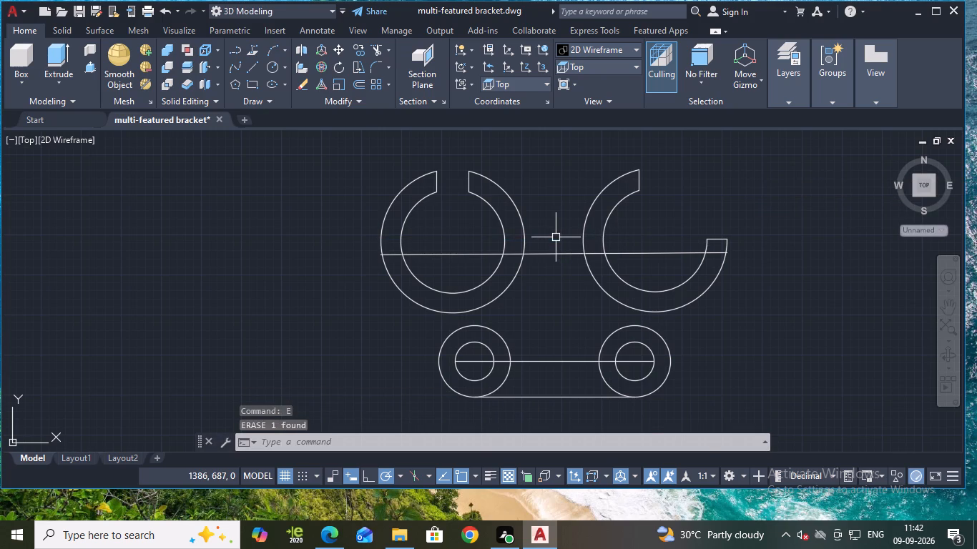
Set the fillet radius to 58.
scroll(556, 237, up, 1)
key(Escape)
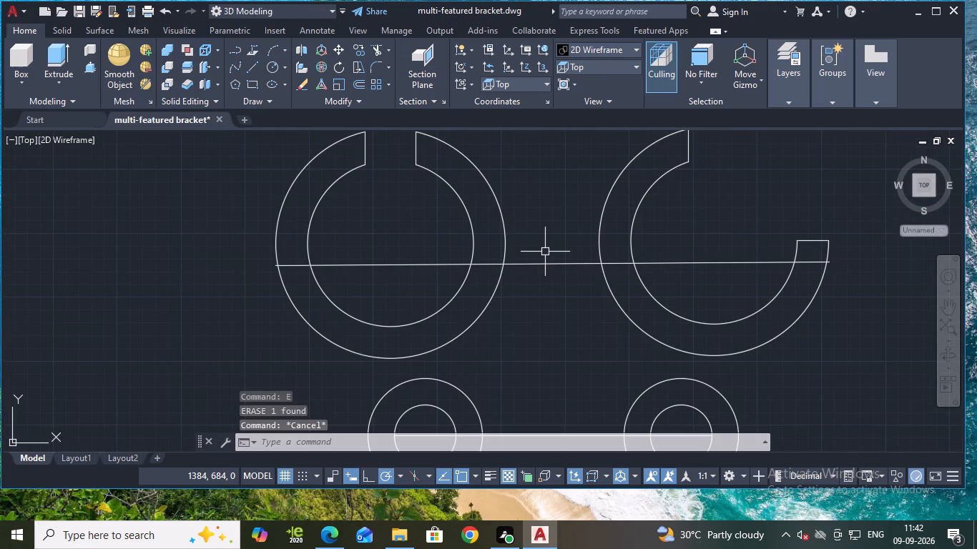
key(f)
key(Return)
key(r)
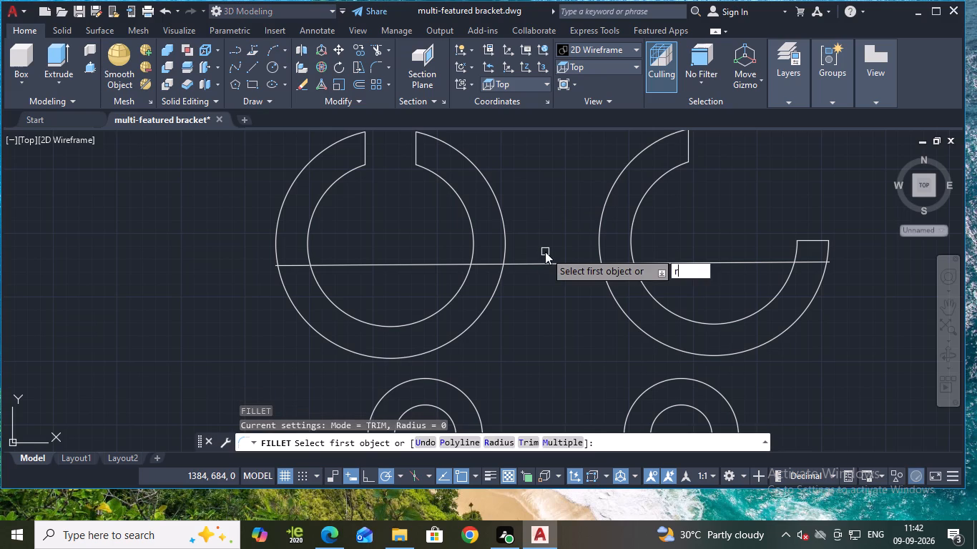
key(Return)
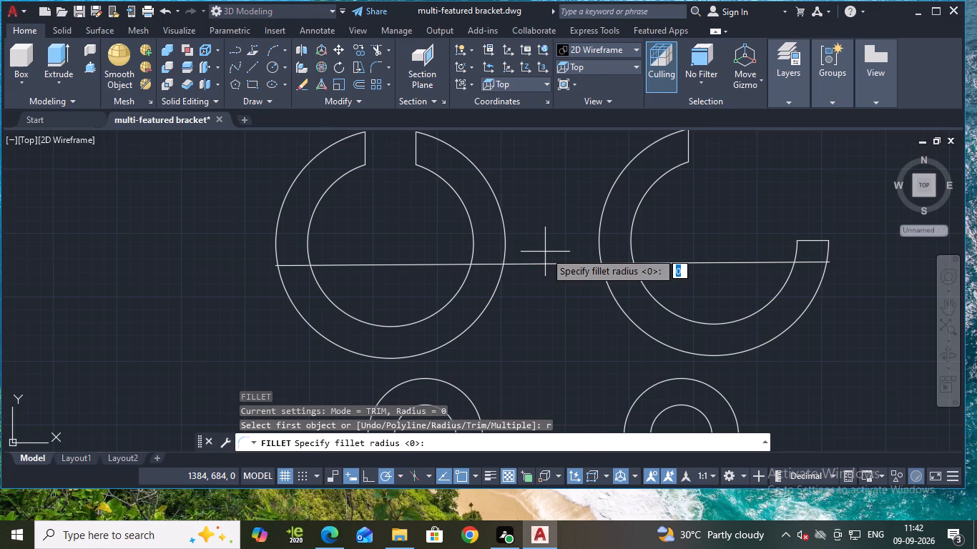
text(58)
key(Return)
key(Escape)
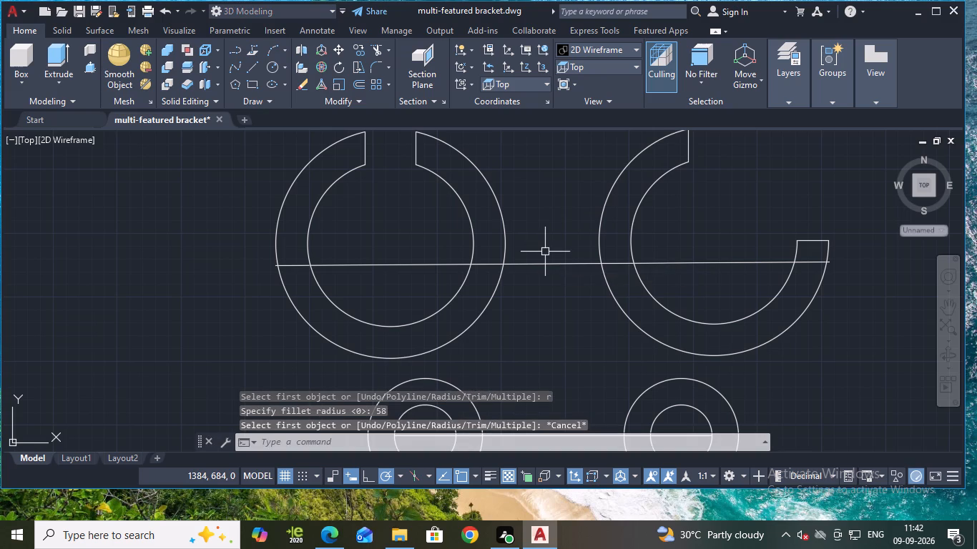
Set the fillet radius to 5.
key(f)
key(Return)
key(r)
key(Return)
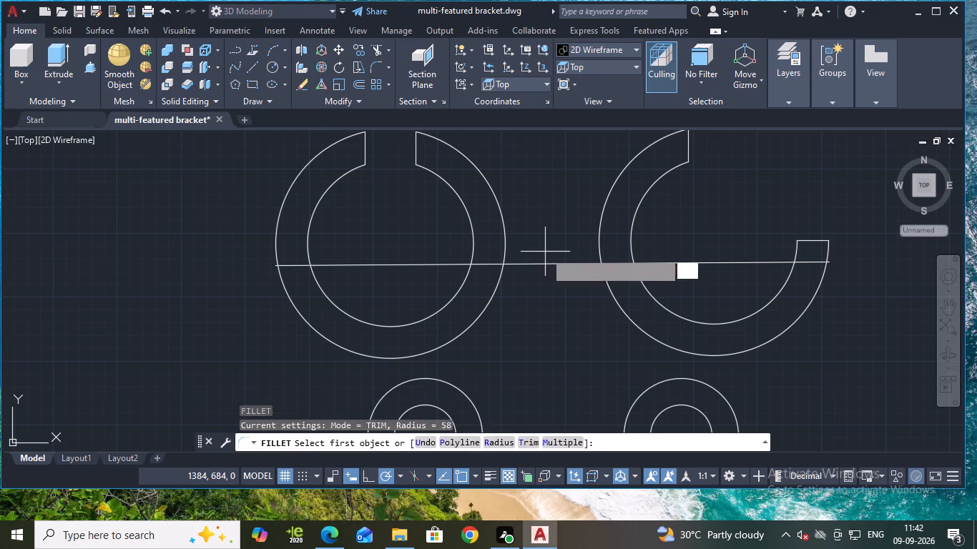
key(5)
key(Return)
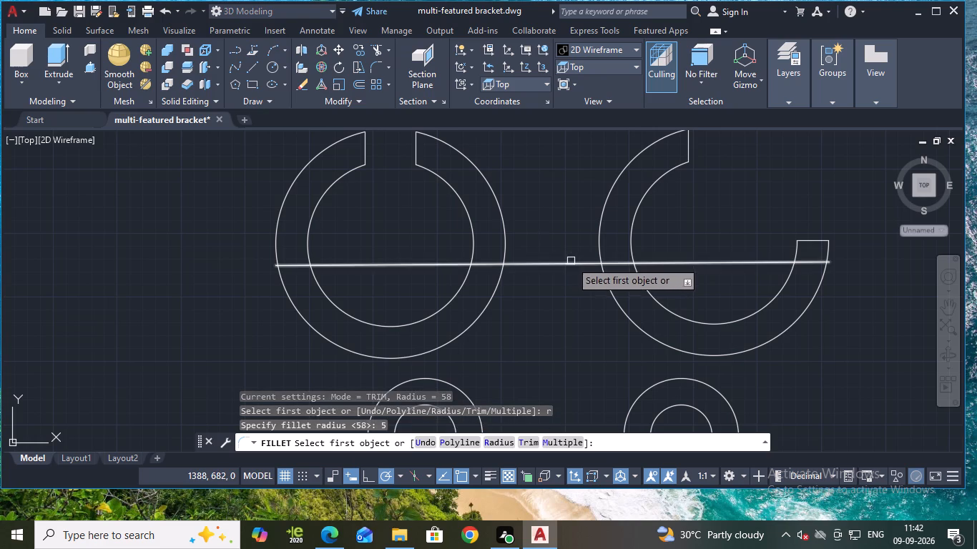
click(572, 262)
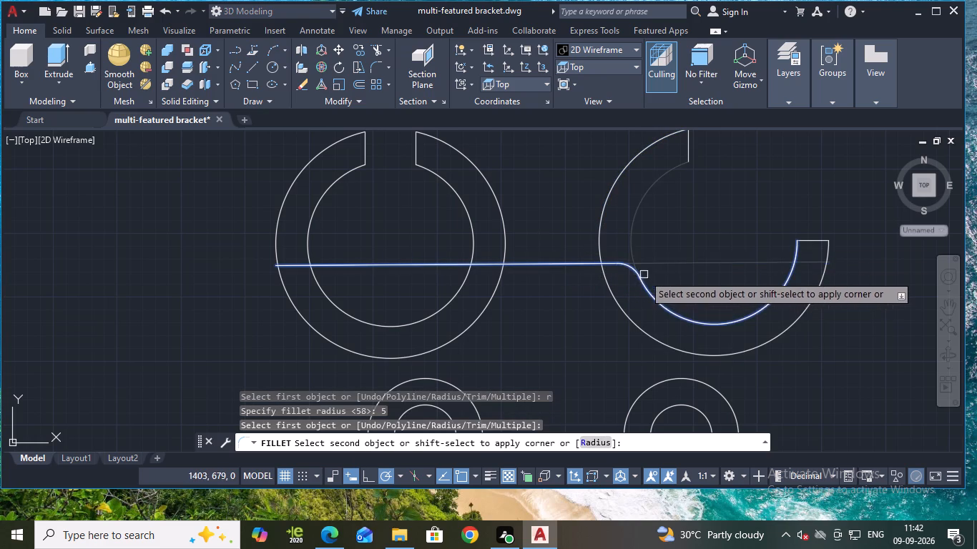
key(Escape)
Trim away the parts of the offset horizontal line crossing the right hook, back to the hook's outer arc.
text(tr)
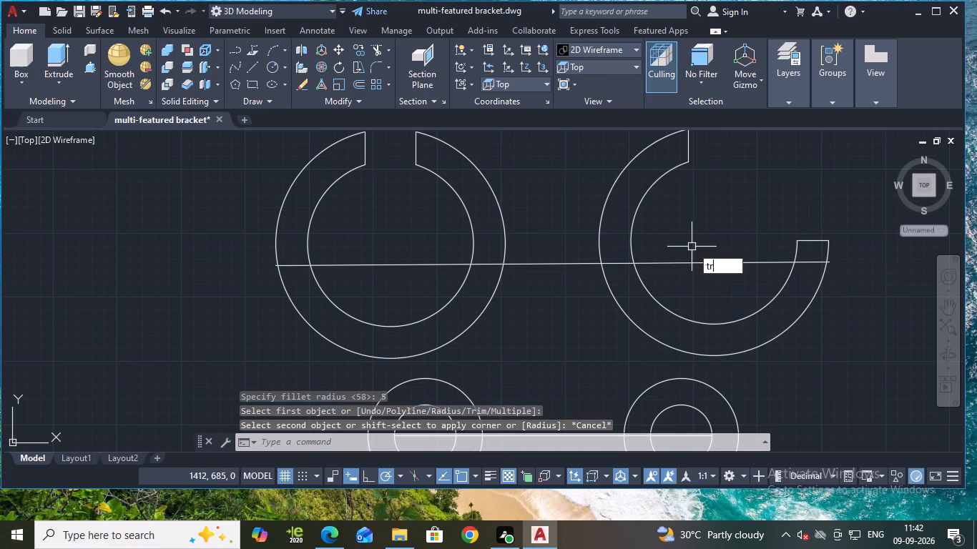
key(Return)
click(672, 262)
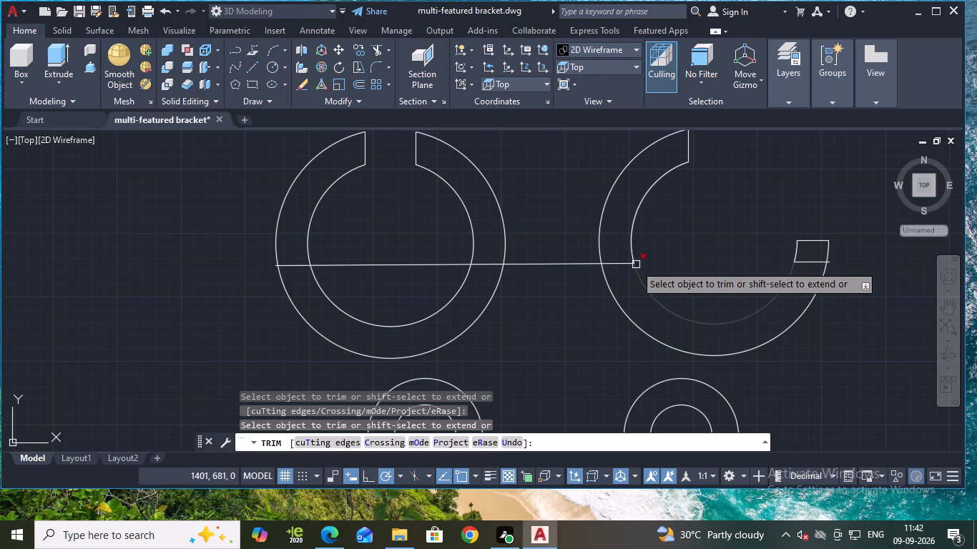
click(618, 263)
click(812, 264)
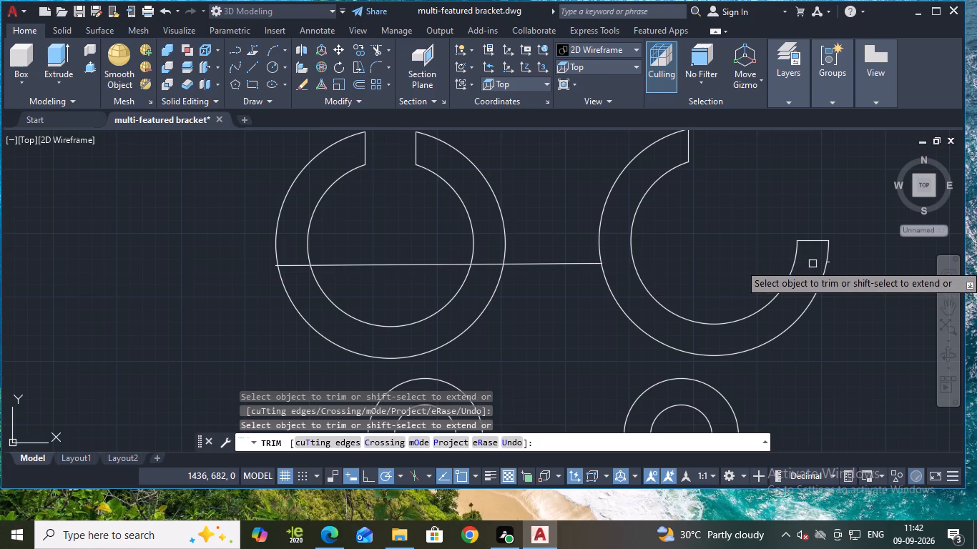
scroll(831, 262, up, 3)
click(819, 262)
scroll(724, 267, down, 2)
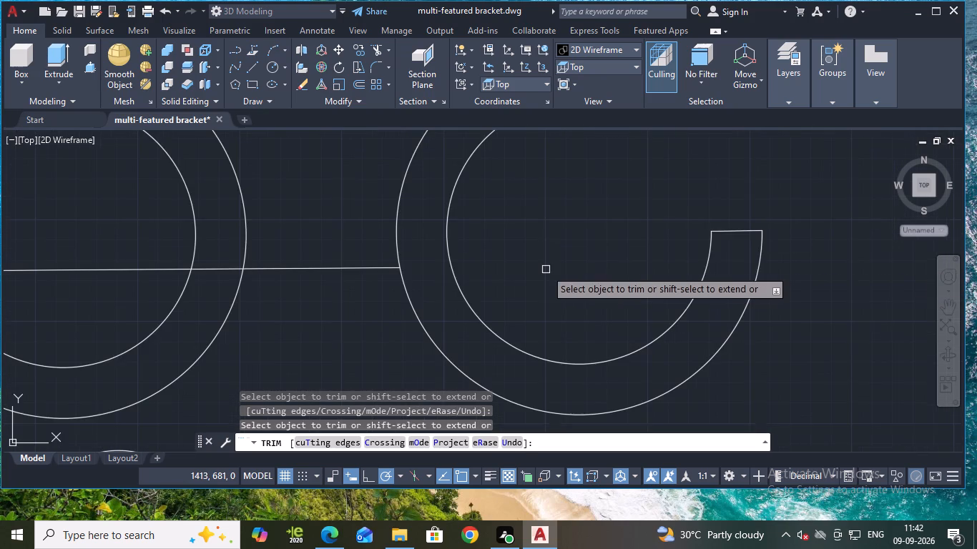
middle_drag(546, 269, 586, 287)
key(Escape)
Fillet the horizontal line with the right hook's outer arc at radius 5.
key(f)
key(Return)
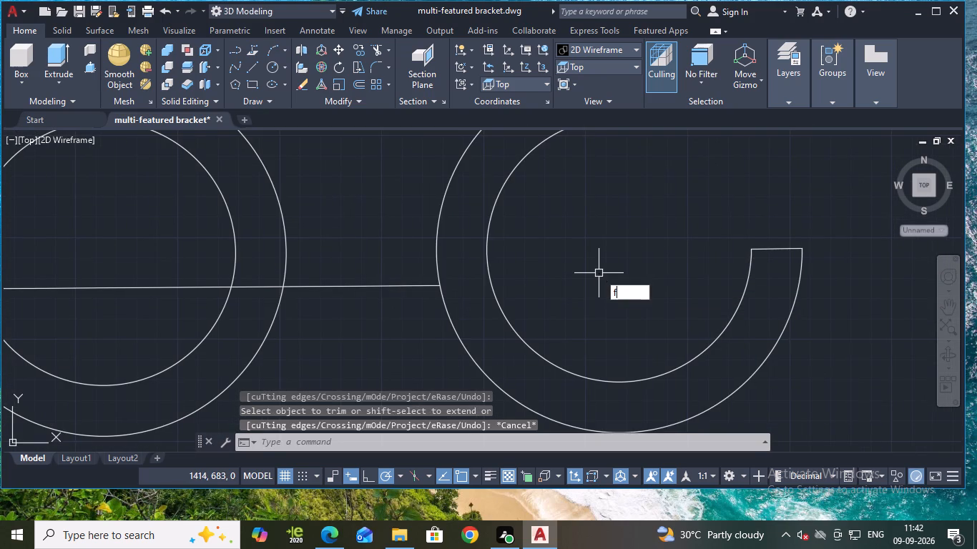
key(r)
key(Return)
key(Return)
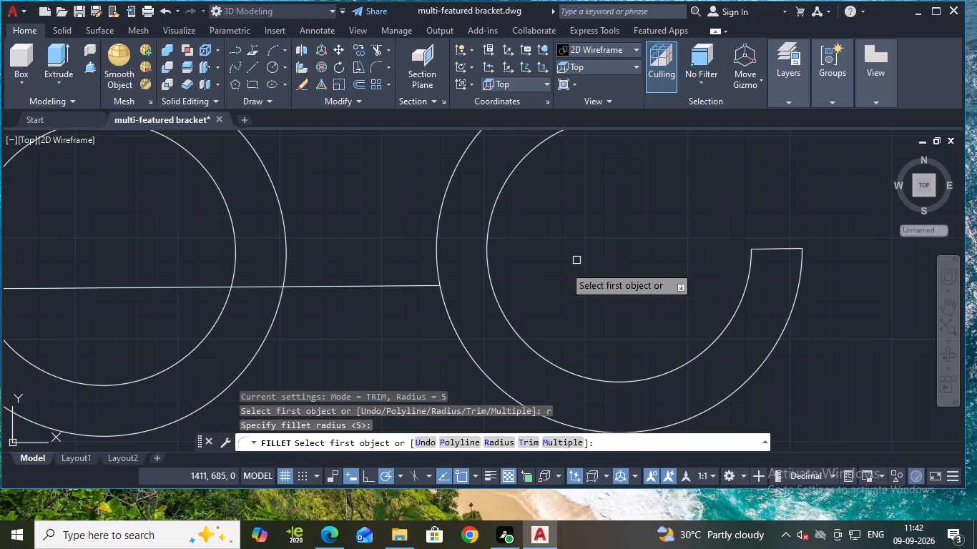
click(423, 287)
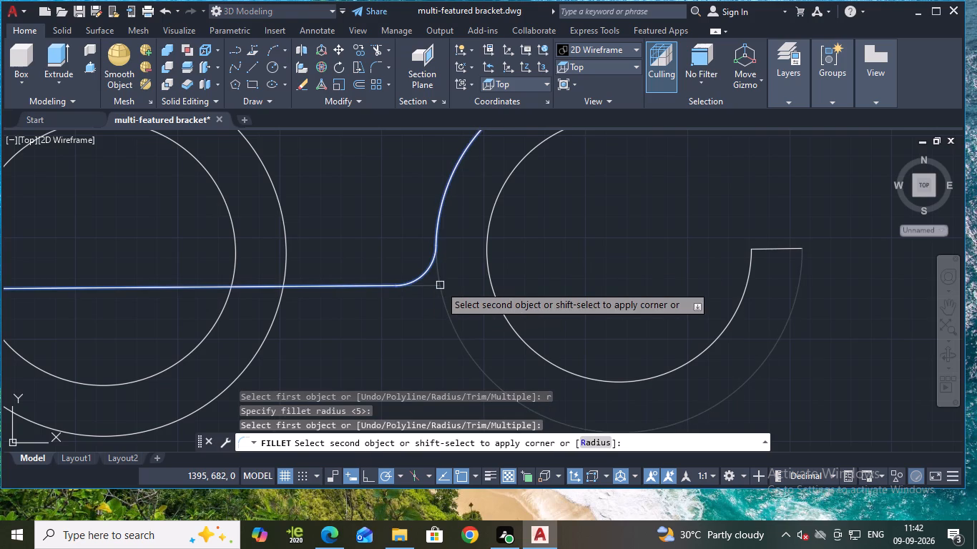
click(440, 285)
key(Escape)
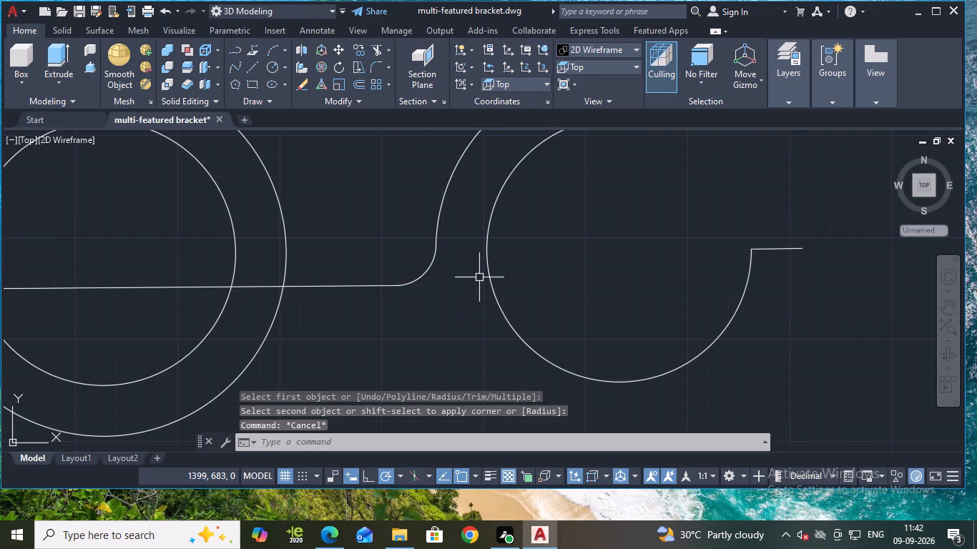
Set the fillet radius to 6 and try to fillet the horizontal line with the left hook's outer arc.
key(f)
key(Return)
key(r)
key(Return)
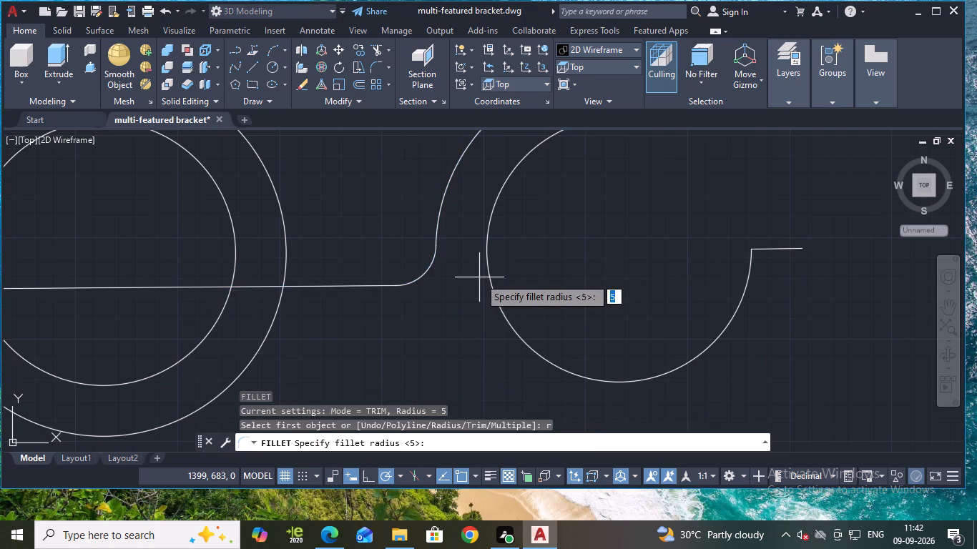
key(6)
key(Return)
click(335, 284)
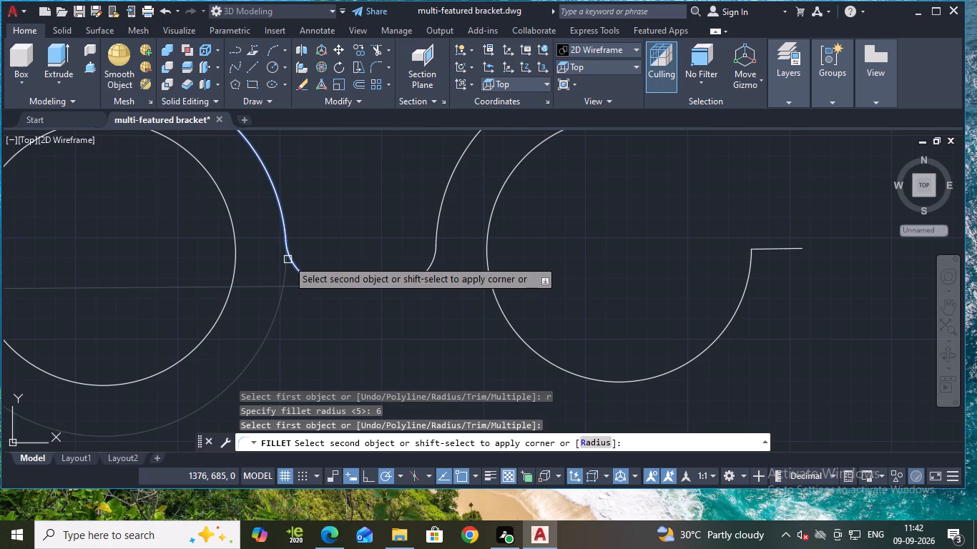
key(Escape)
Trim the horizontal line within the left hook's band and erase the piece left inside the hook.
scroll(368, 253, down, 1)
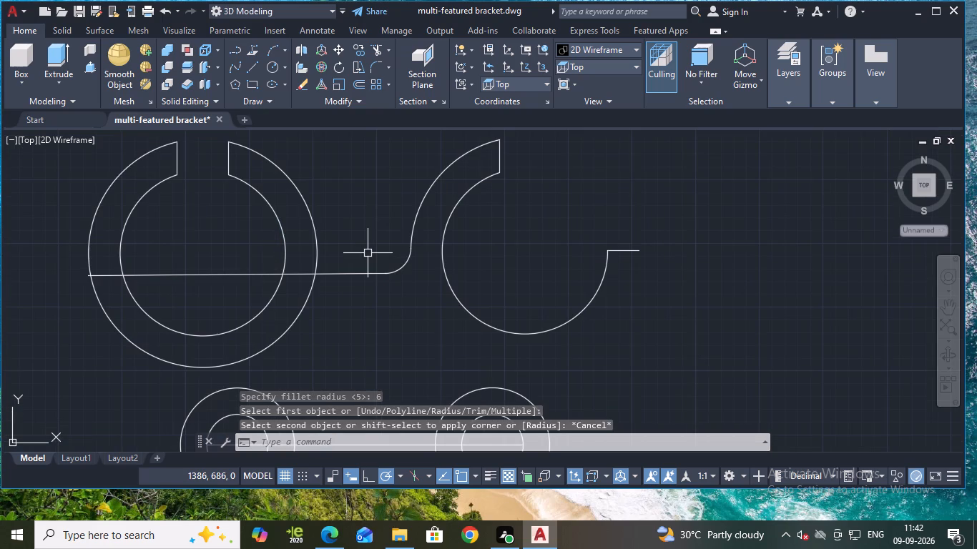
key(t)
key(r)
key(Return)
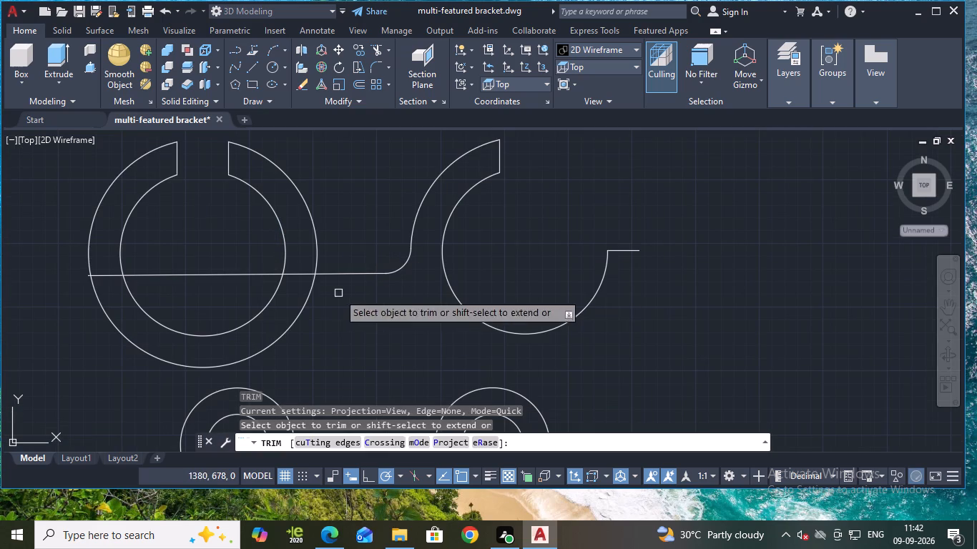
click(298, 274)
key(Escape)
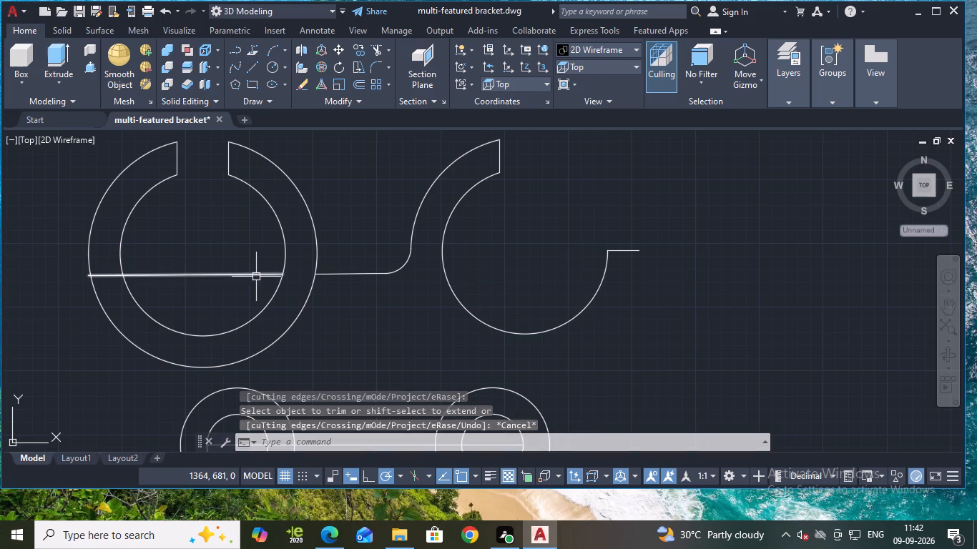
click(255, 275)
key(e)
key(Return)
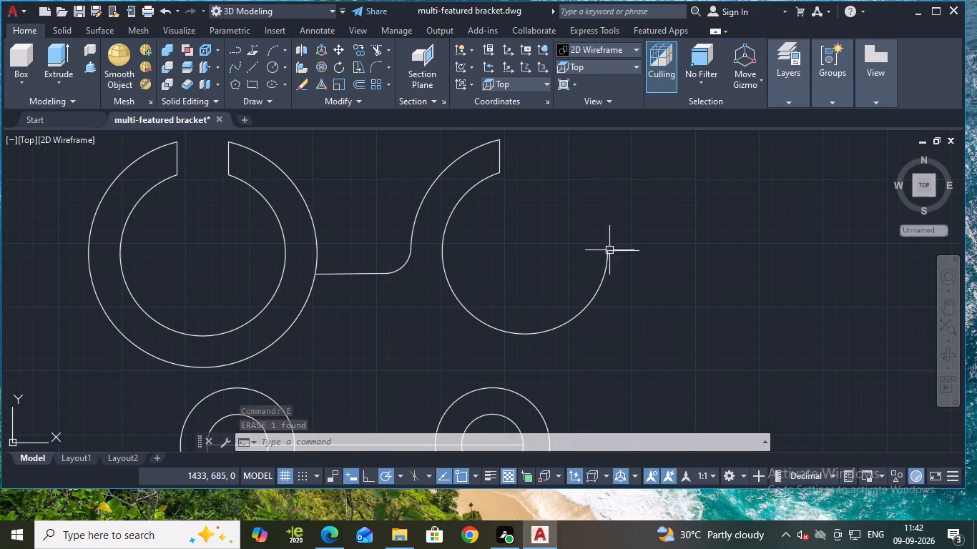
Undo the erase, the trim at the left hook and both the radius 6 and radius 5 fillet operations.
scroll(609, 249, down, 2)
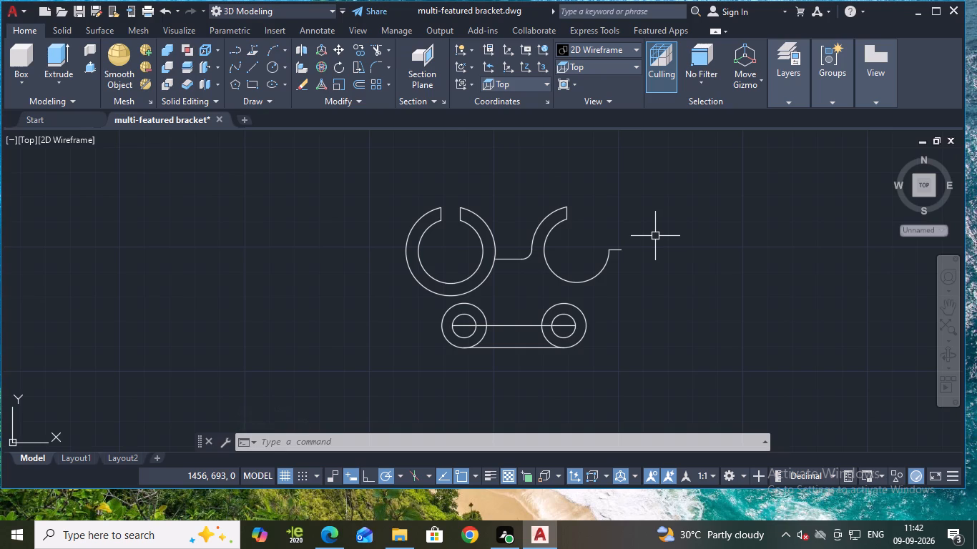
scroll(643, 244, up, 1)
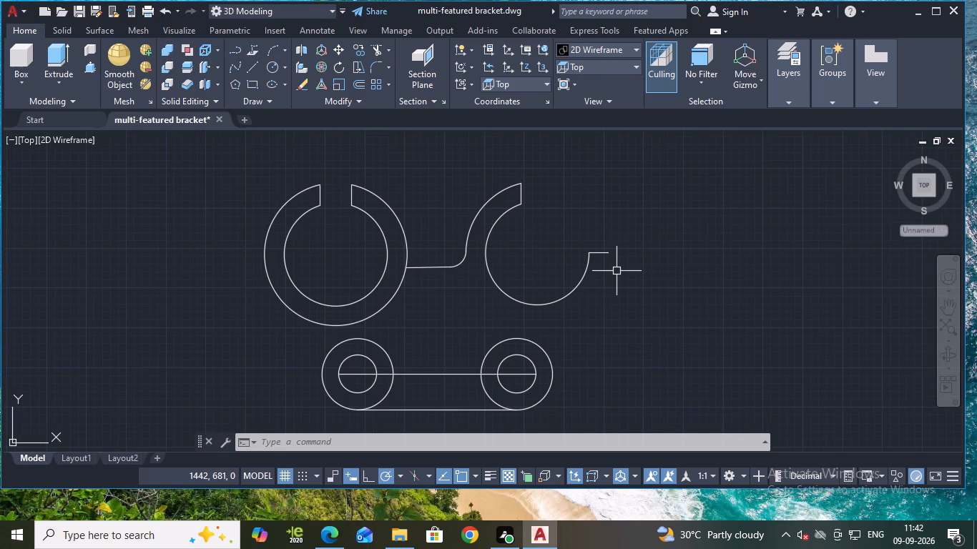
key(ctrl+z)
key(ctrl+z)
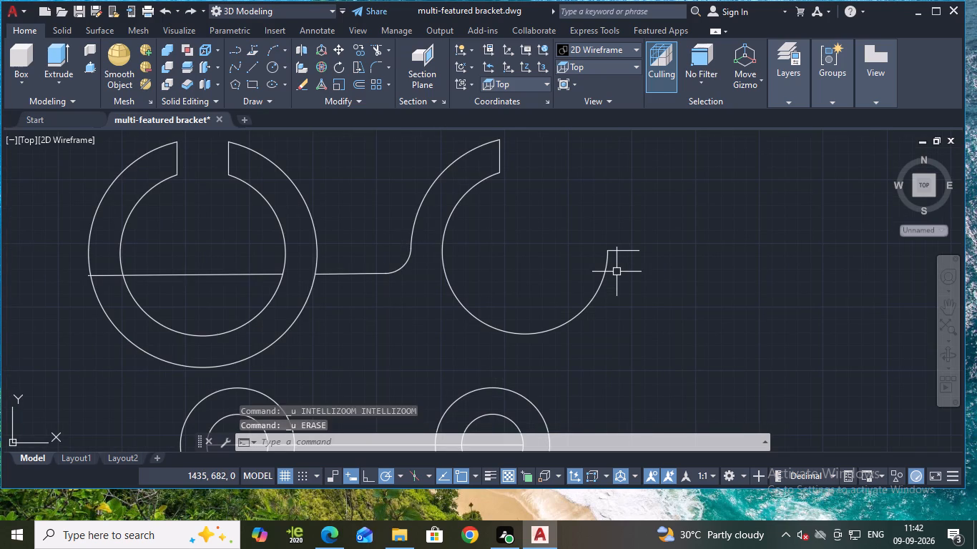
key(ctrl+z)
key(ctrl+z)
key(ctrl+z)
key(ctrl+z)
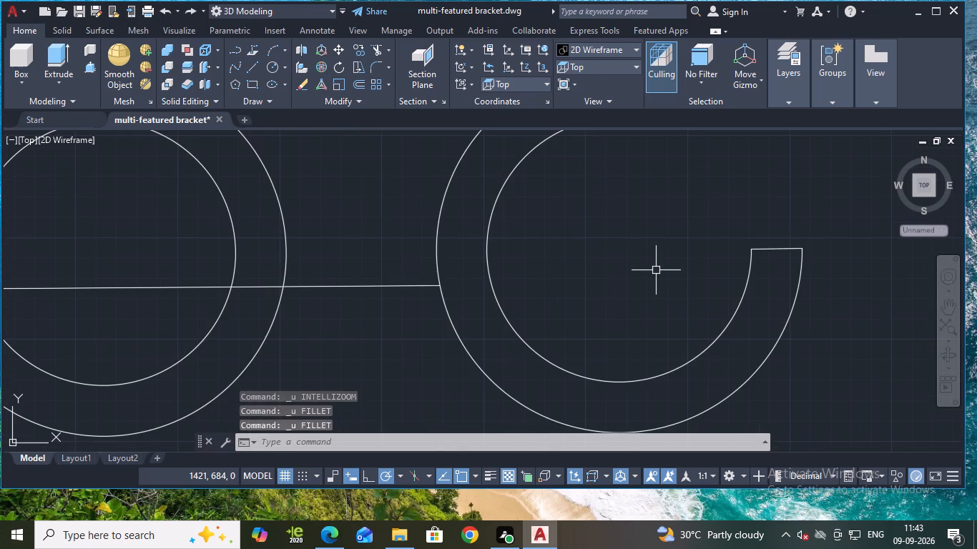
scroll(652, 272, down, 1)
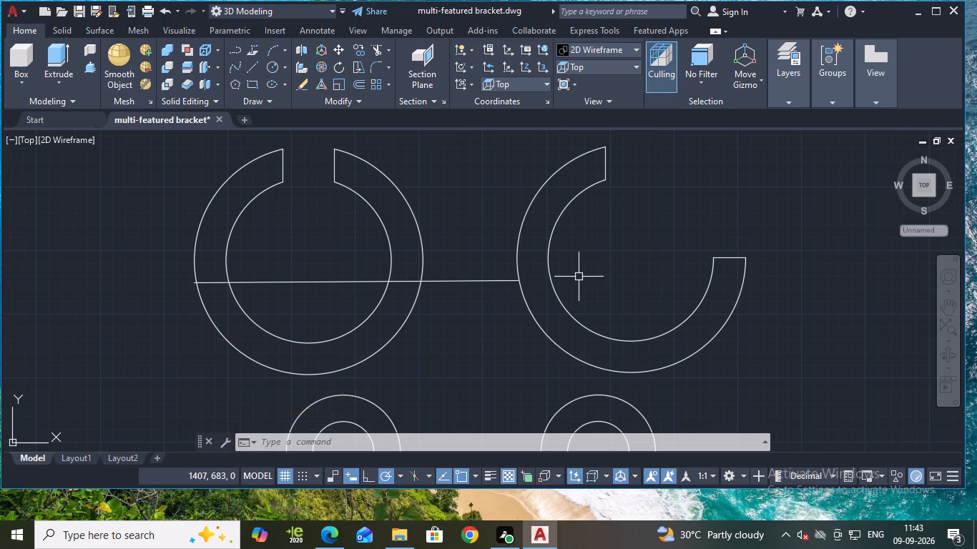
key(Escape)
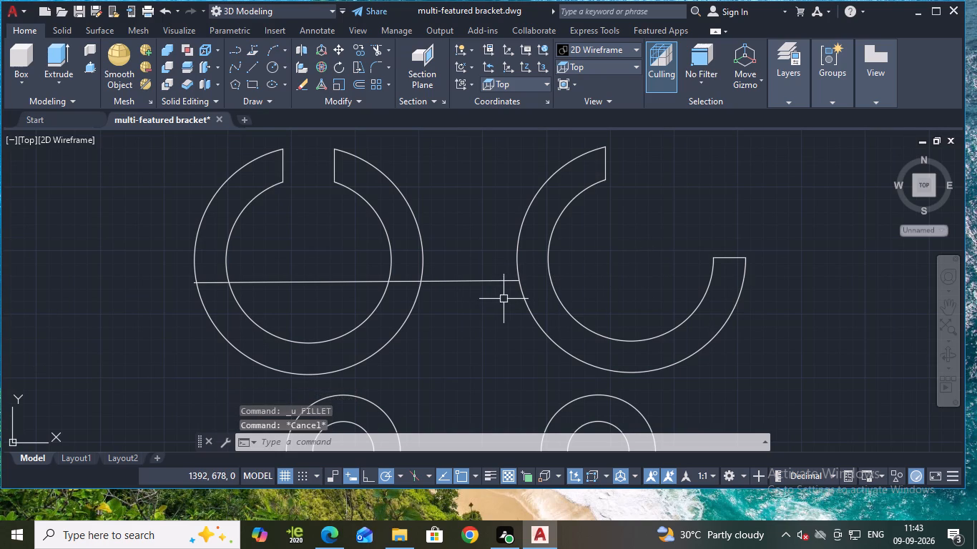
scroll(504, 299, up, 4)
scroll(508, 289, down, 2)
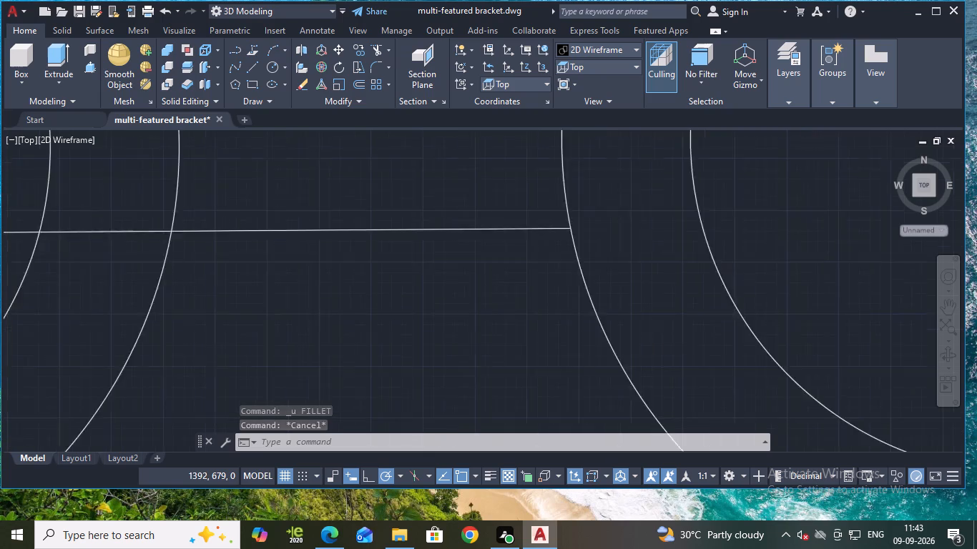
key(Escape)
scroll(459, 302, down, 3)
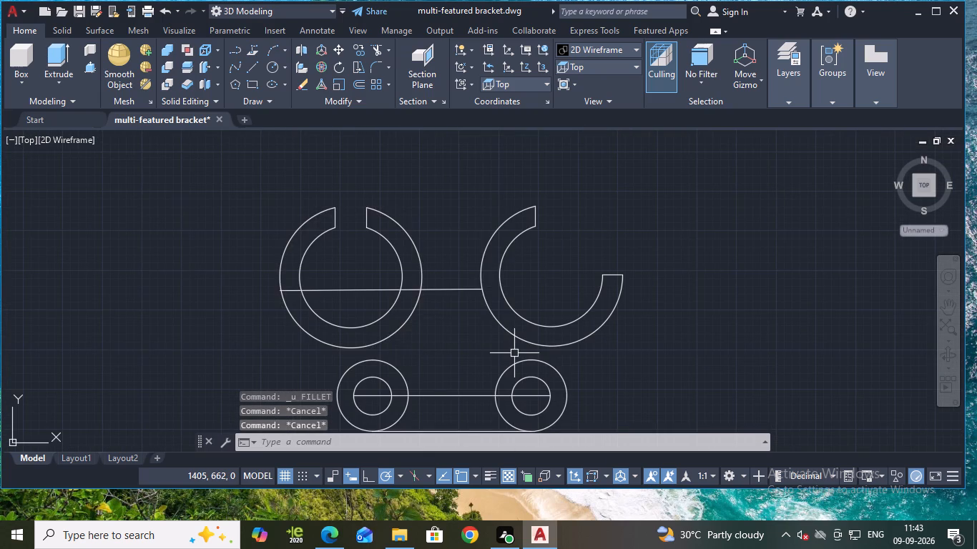
Trim away all parts of the horizontal line crossing the left hook, keeping only the segment between the two hooks.
text(tyr)
key(Escape)
text(tr)
key(Return)
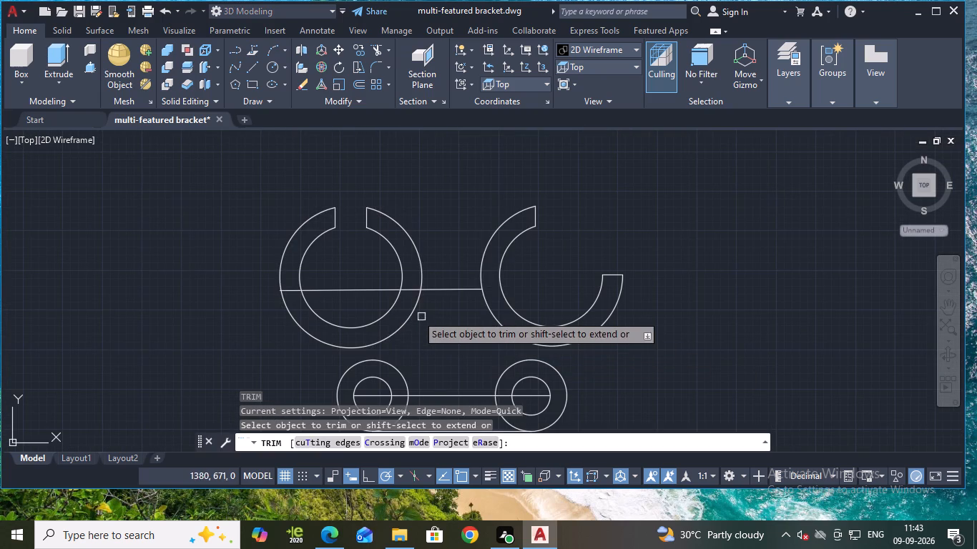
click(373, 293)
scroll(401, 290, up, 2)
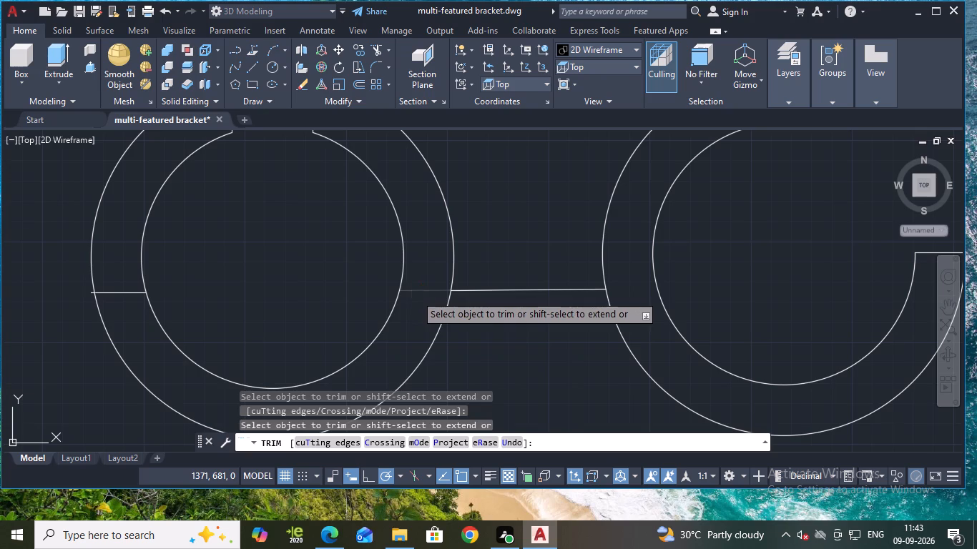
click(416, 295)
click(117, 291)
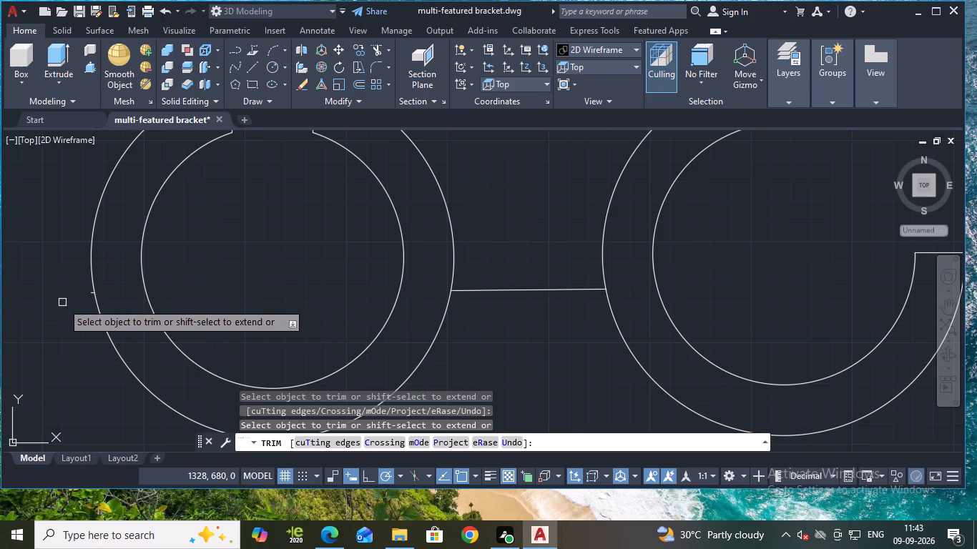
scroll(62, 302, up, 3)
click(174, 269)
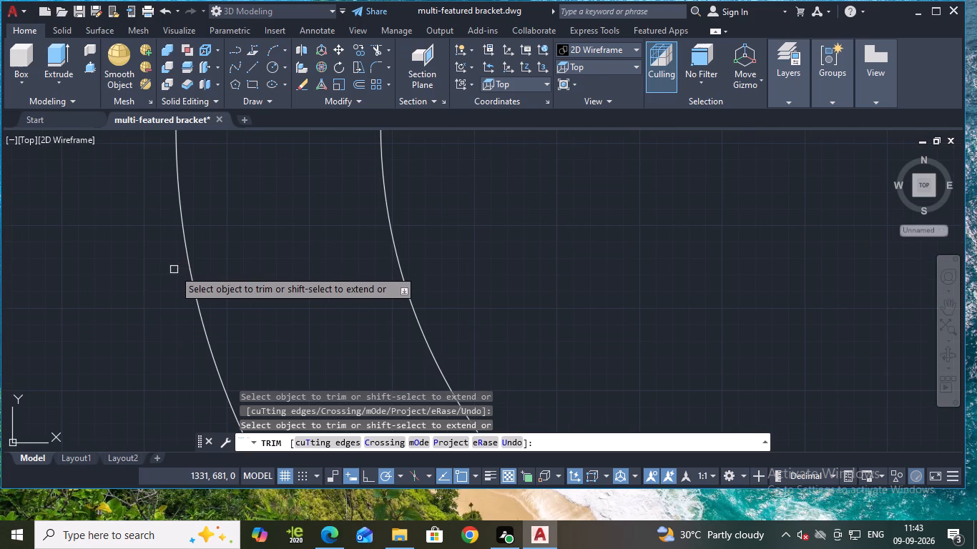
scroll(446, 257, down, 5)
middle_drag(511, 269, 423, 272)
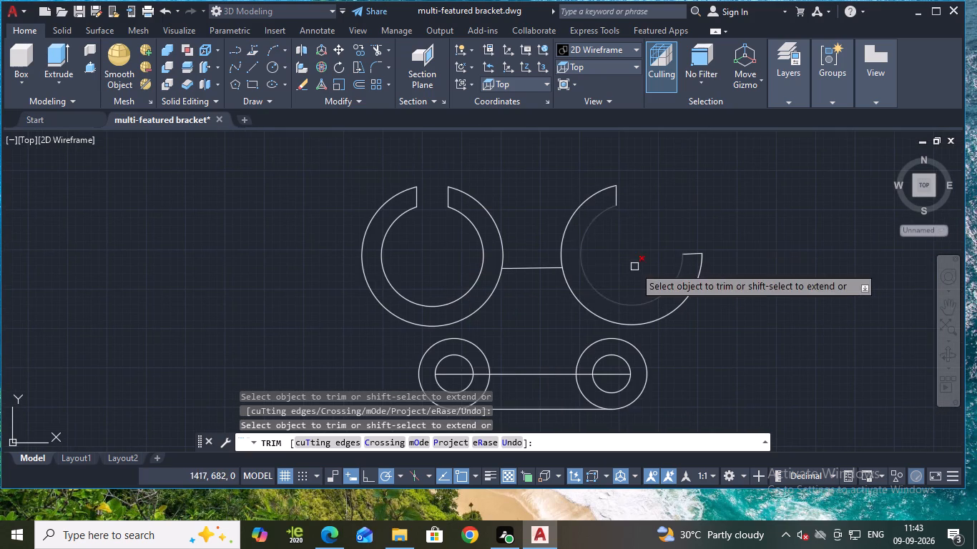
key(Escape)
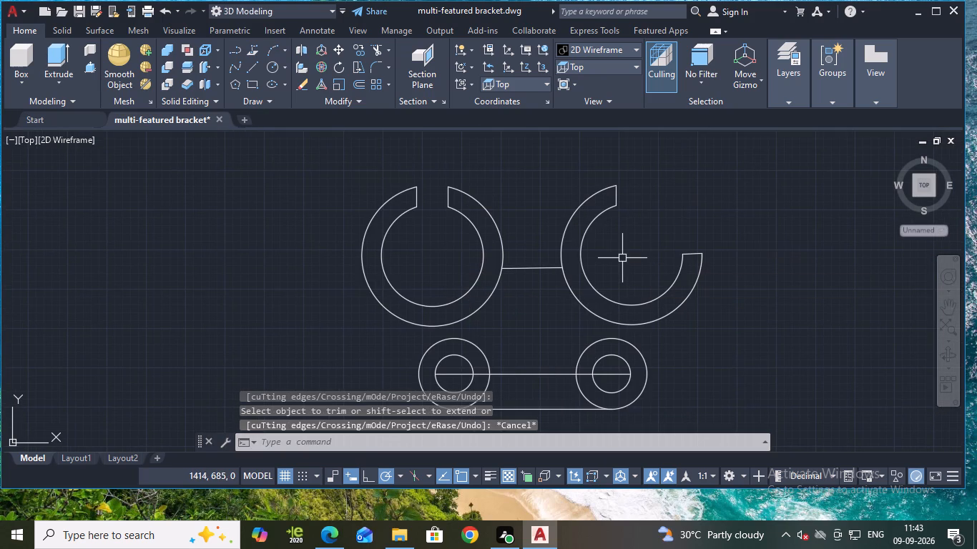
key(Escape)
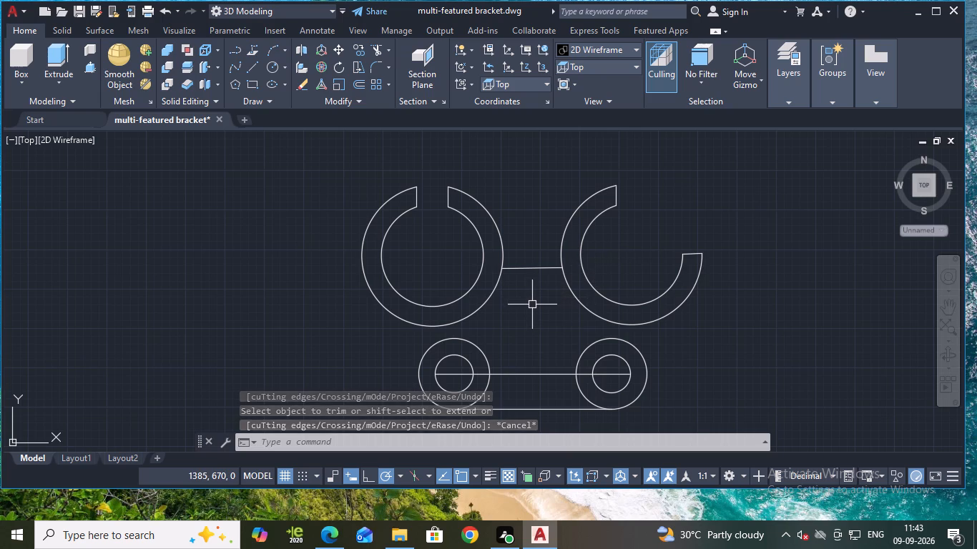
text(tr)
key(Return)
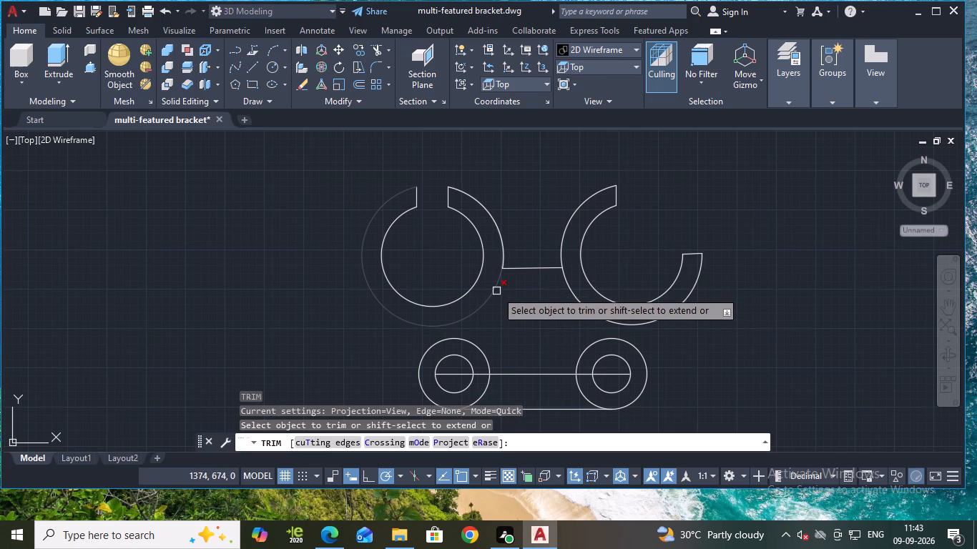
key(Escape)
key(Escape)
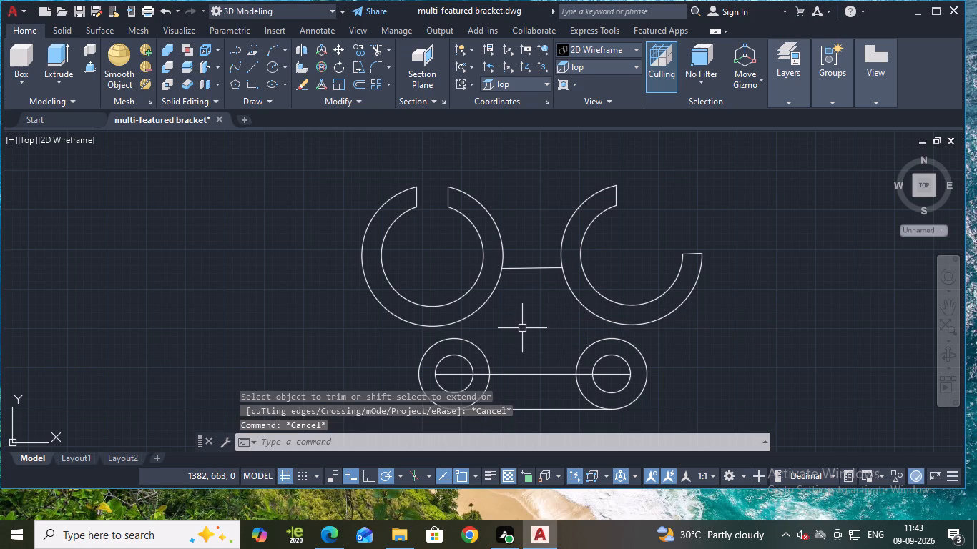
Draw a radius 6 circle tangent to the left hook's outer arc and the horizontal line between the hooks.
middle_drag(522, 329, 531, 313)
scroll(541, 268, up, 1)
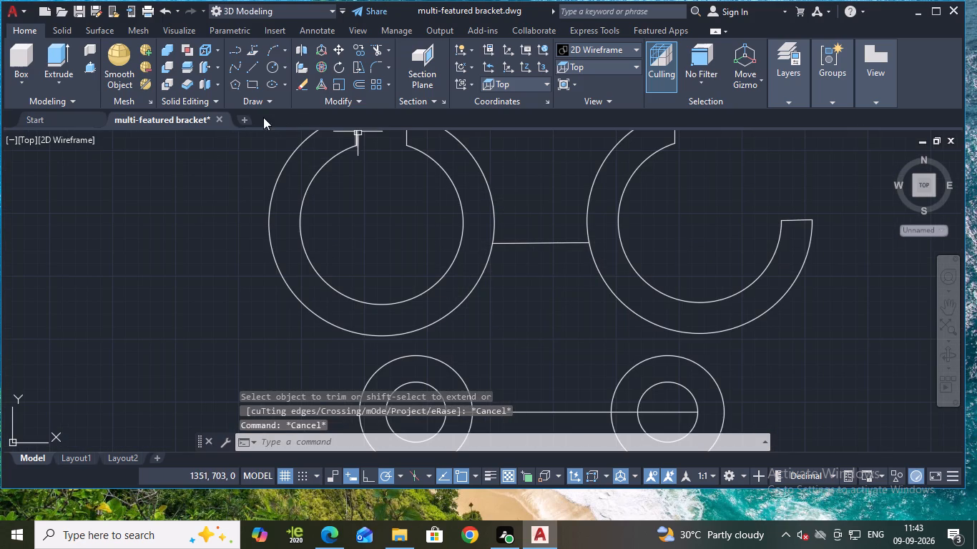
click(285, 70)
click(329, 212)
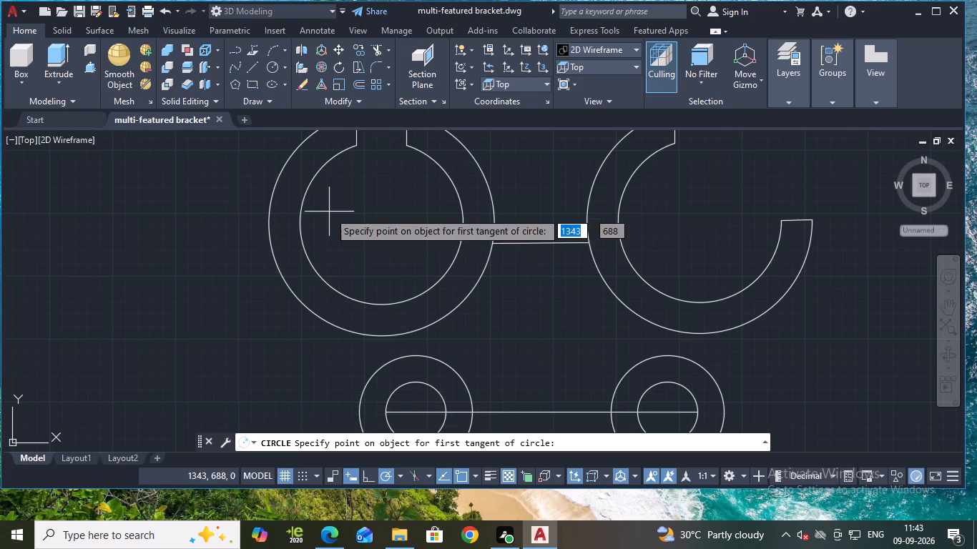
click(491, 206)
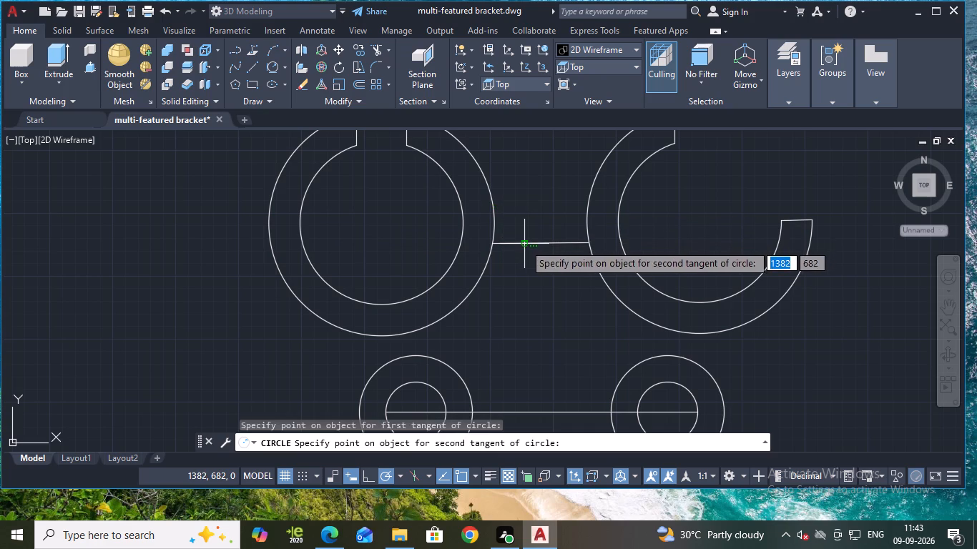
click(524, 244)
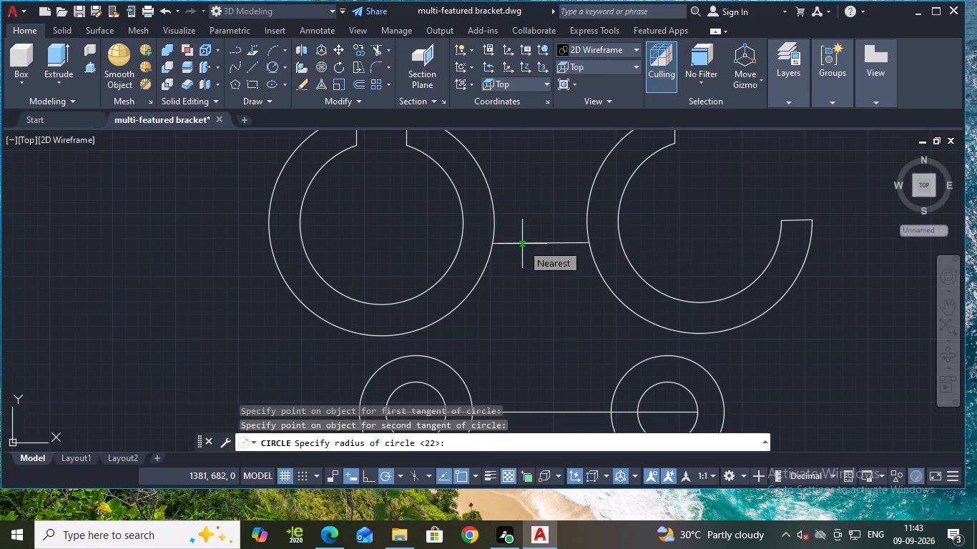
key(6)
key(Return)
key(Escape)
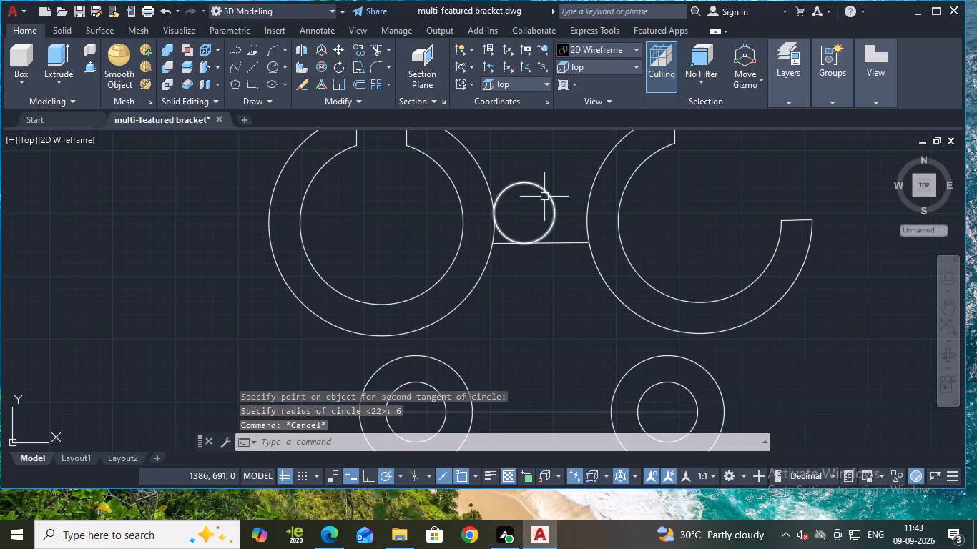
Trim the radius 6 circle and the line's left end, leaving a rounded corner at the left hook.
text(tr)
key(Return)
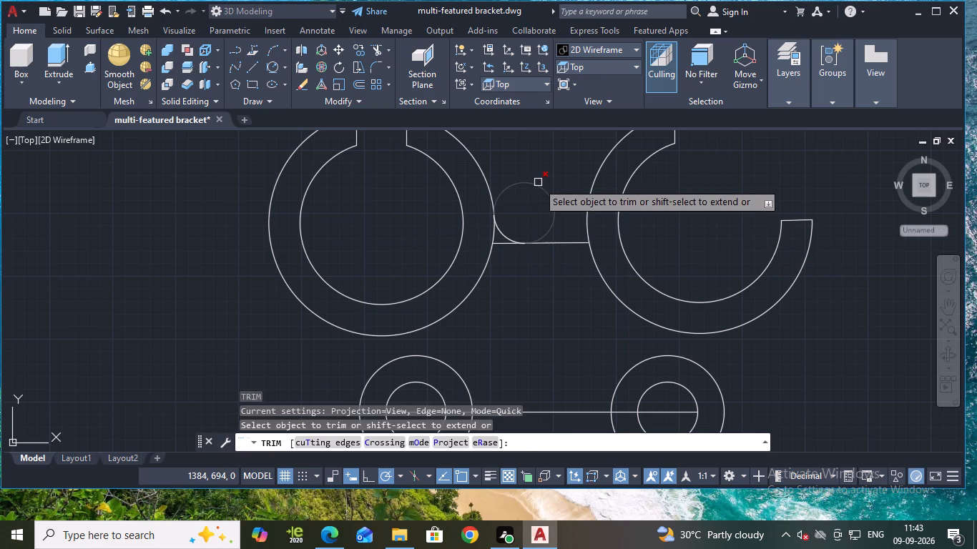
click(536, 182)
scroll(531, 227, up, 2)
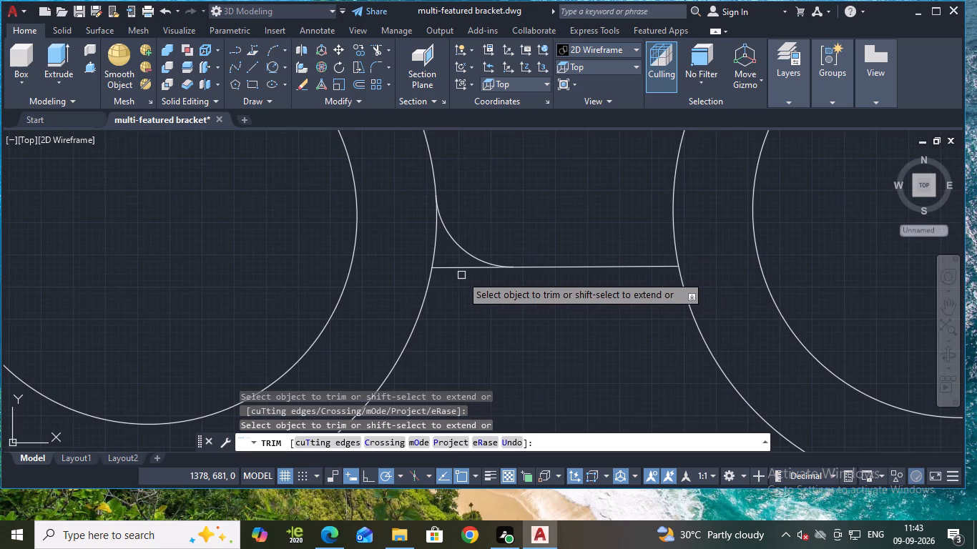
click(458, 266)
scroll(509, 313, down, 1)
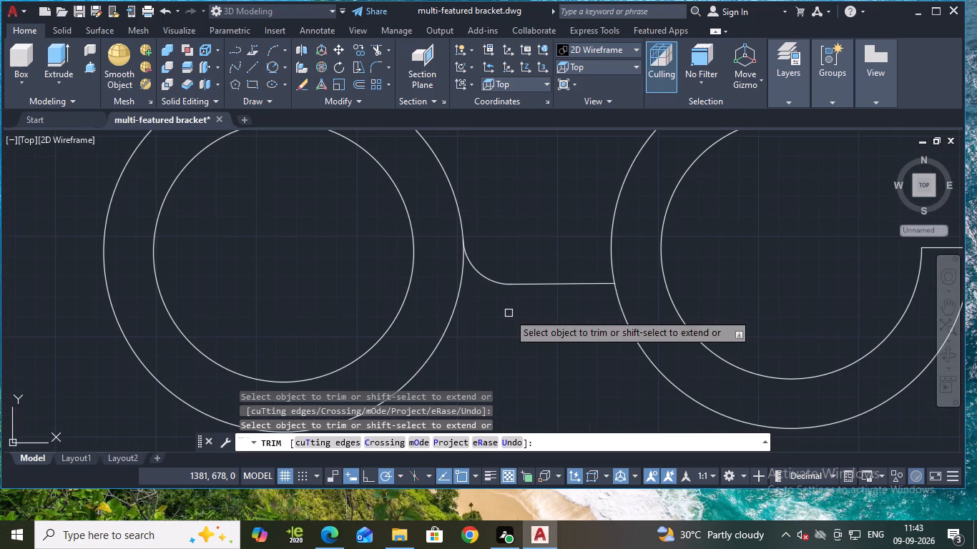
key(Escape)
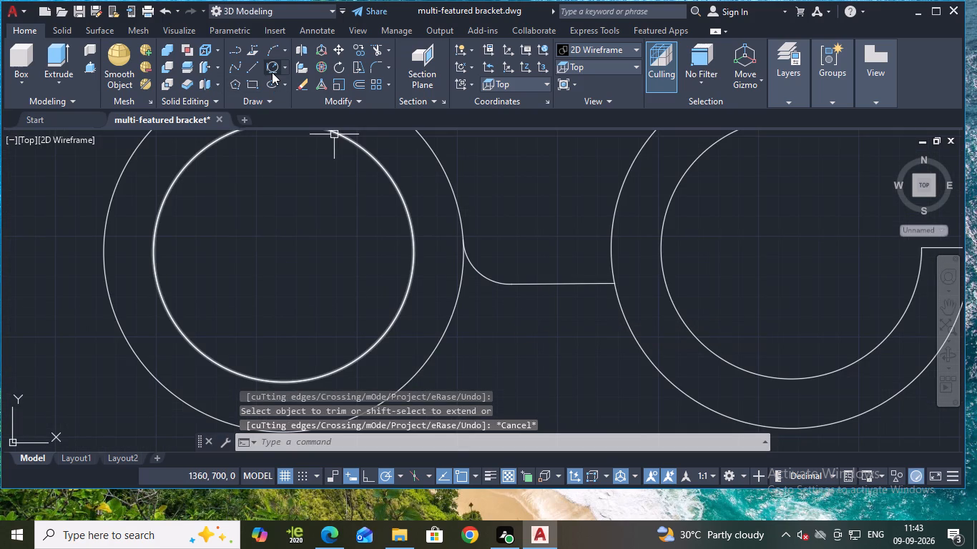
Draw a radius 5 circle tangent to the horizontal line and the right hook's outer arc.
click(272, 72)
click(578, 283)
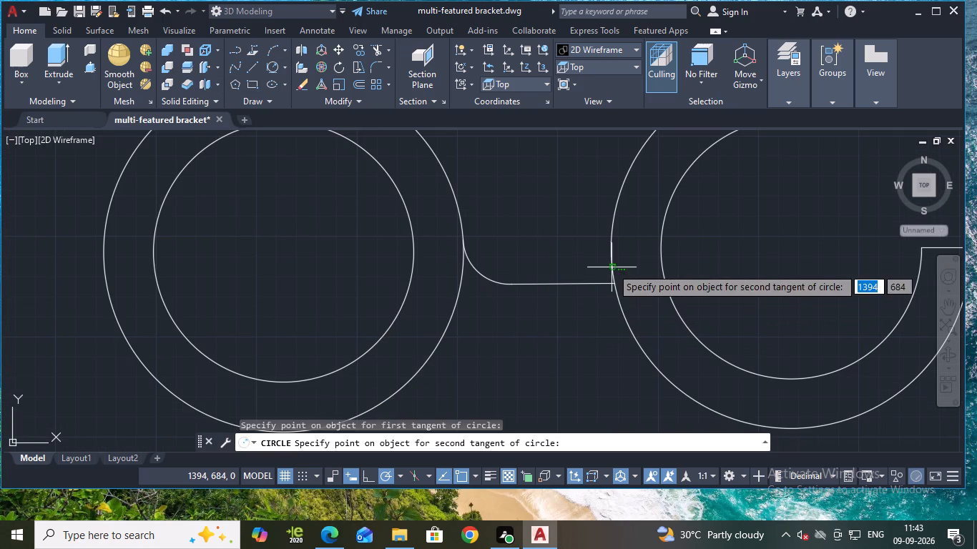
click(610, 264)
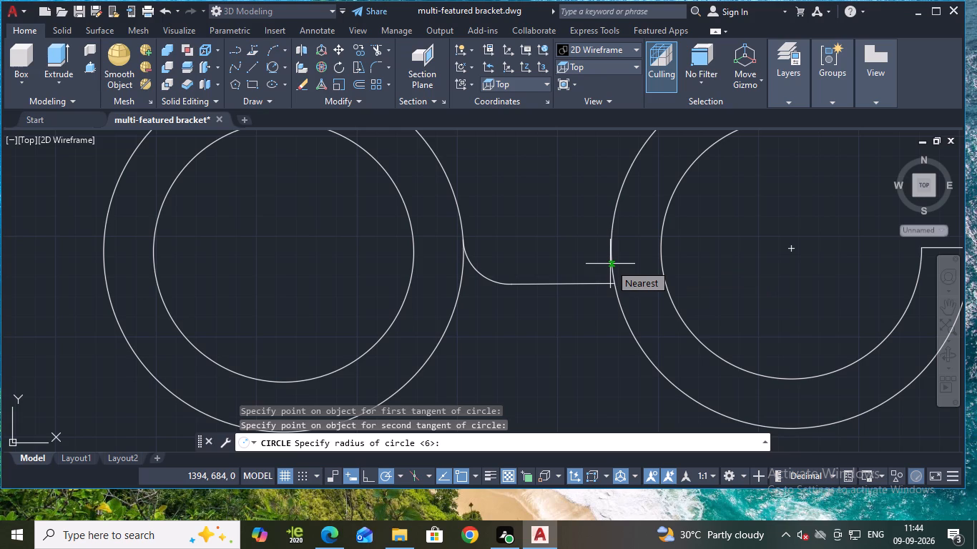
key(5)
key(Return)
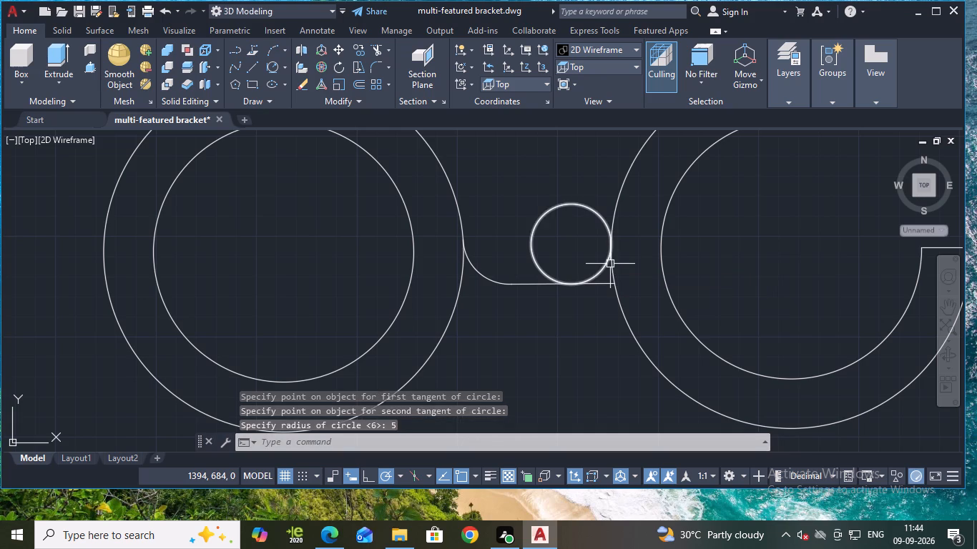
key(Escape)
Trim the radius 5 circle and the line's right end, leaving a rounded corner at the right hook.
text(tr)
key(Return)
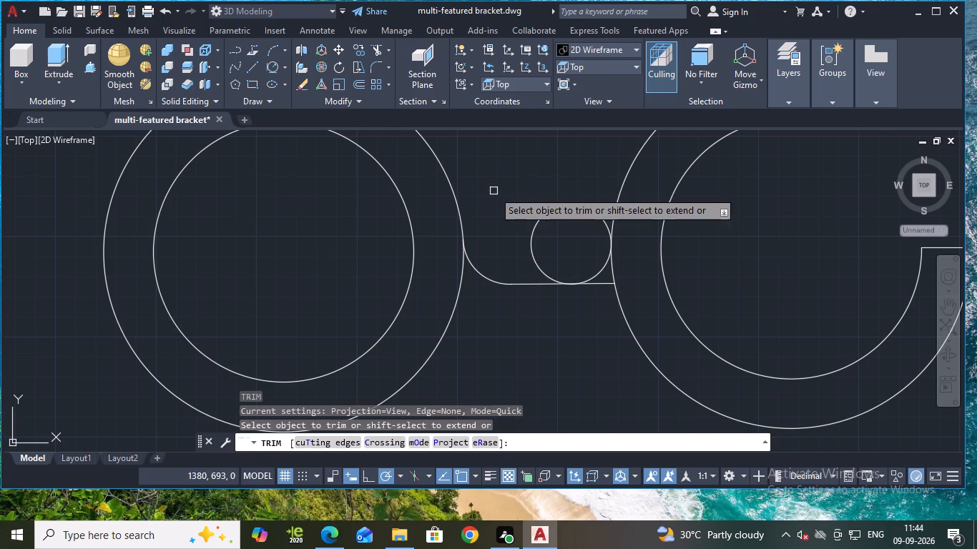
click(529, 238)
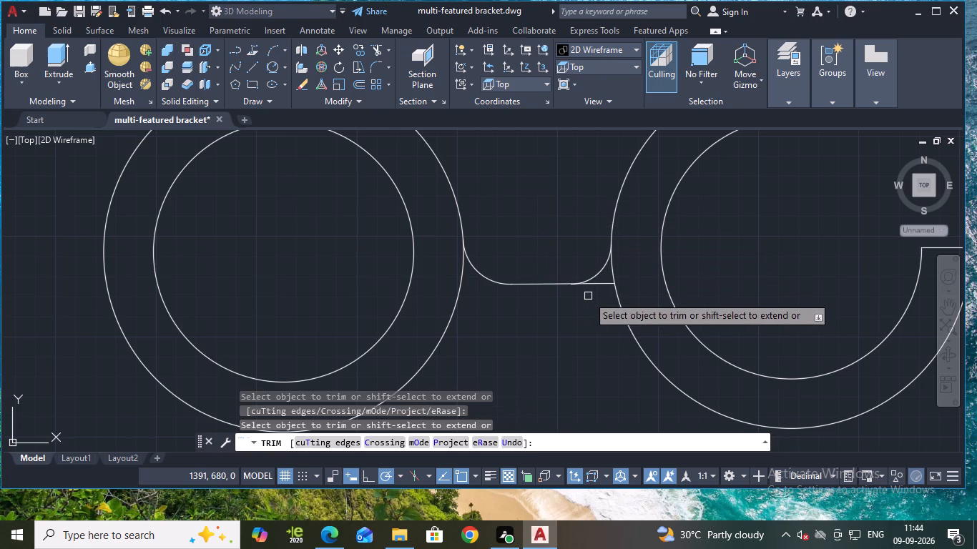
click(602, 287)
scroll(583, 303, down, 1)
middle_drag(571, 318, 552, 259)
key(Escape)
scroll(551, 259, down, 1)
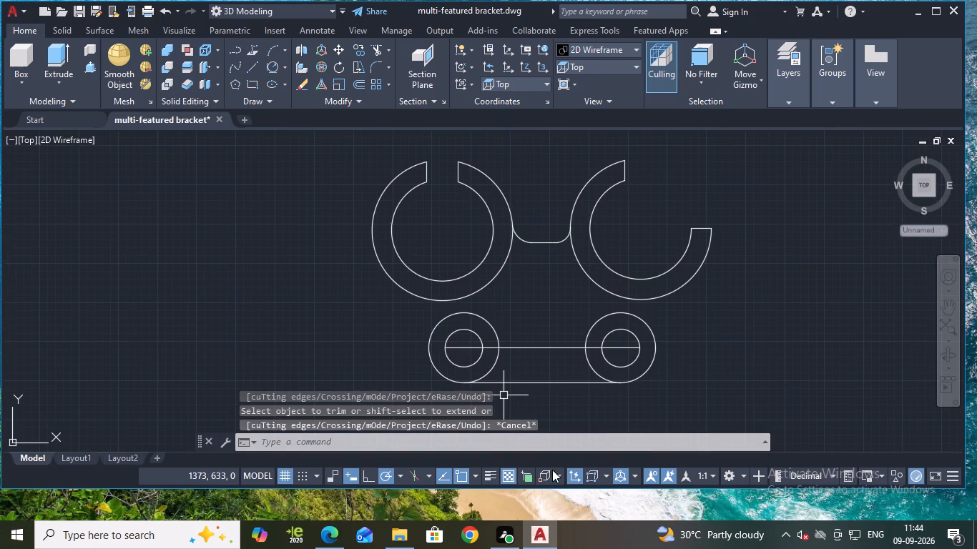
Review the command history back through the earlier trim, fillet, offset, extend, copy and circle commands and their entered values.
click(765, 440)
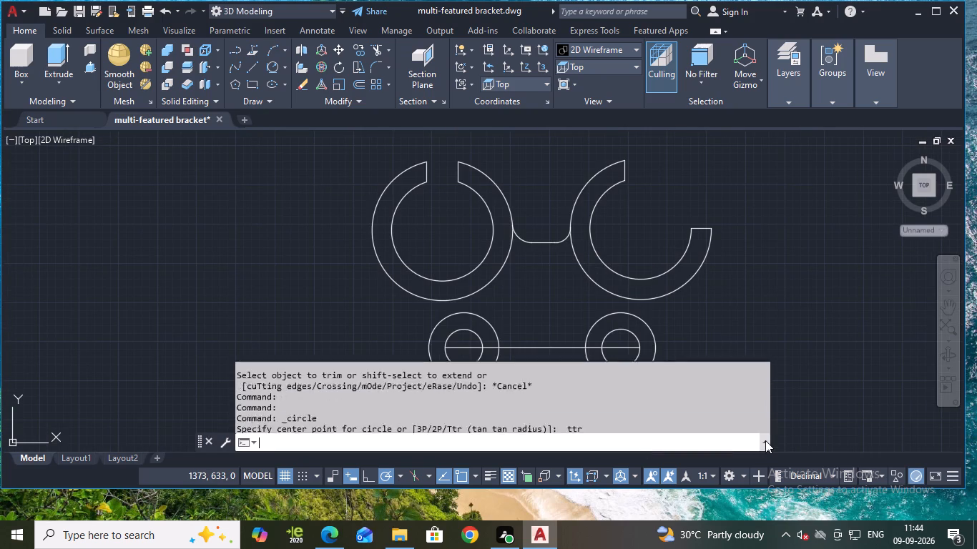
scroll(609, 357, up, 2)
scroll(604, 352, up, 20)
scroll(604, 352, up, 3)
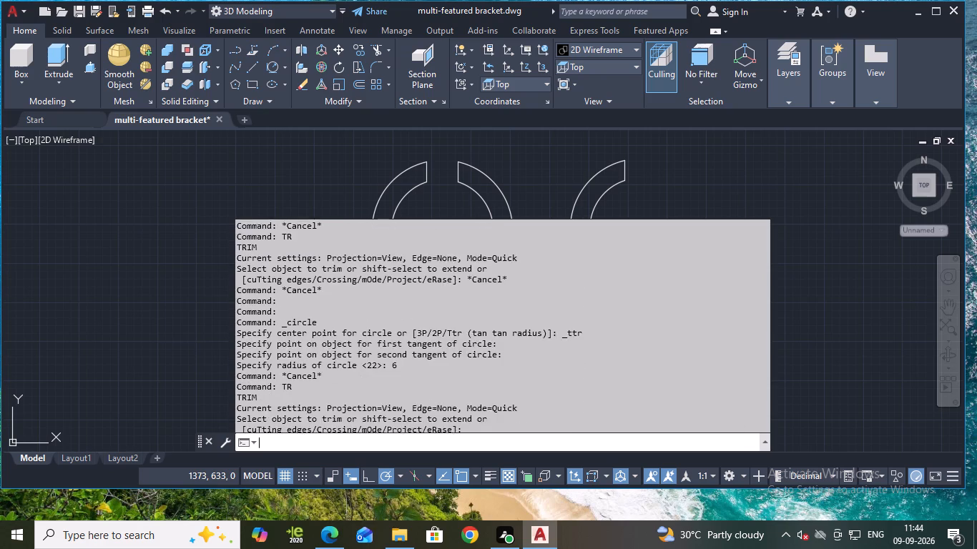
scroll(604, 352, up, 20)
scroll(604, 352, up, 19)
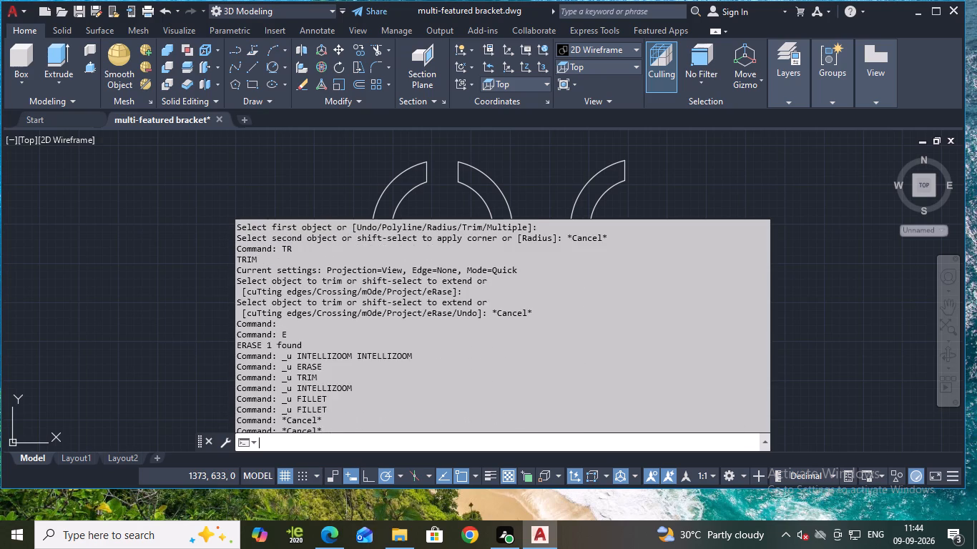
scroll(604, 352, up, 20)
scroll(604, 352, up, 20)
scroll(604, 352, up, 1)
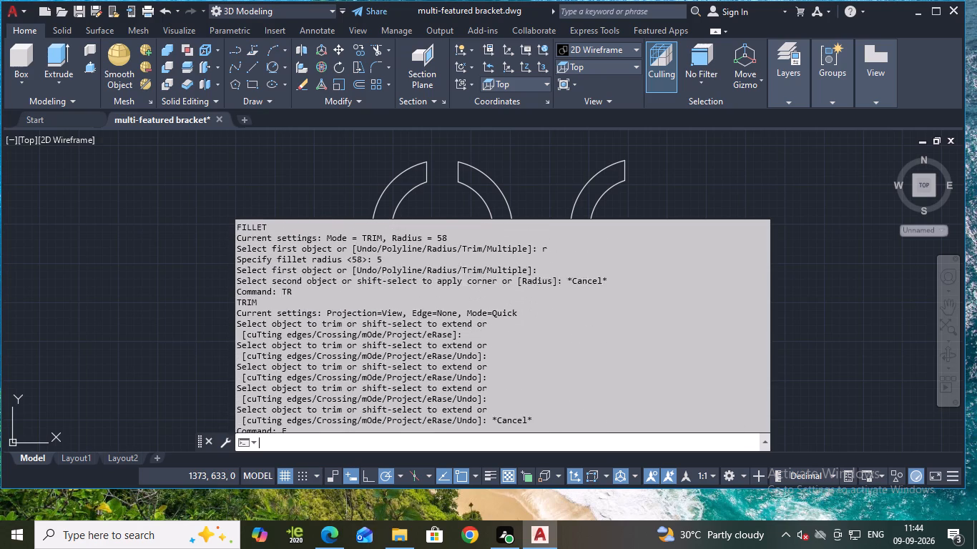
scroll(604, 352, up, 18)
scroll(593, 344, up, 13)
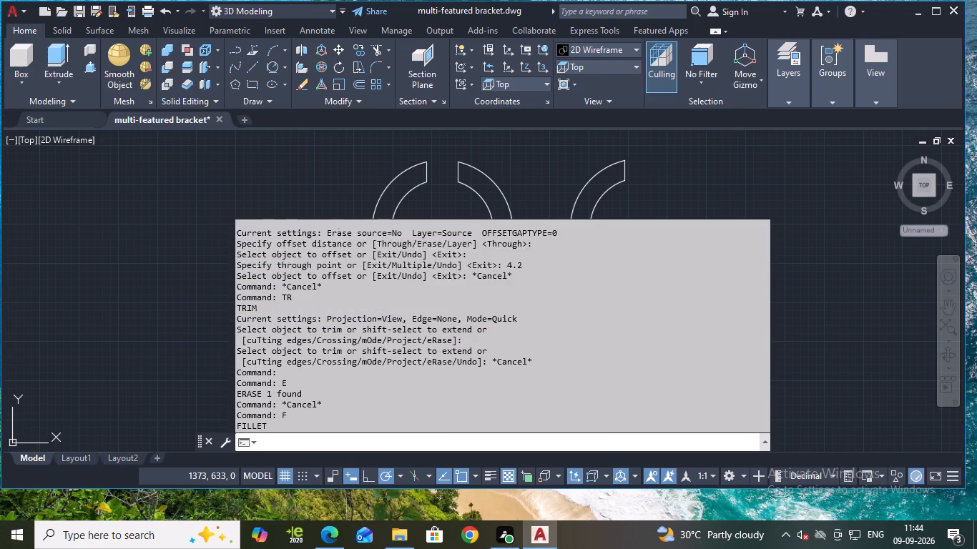
scroll(592, 343, up, 20)
scroll(592, 343, up, 20)
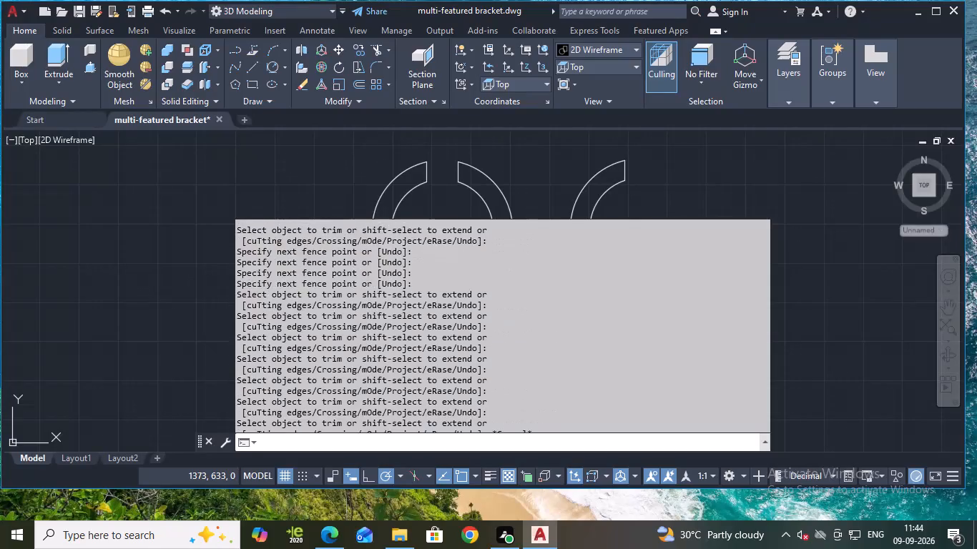
scroll(592, 343, up, 20)
scroll(592, 343, up, 15)
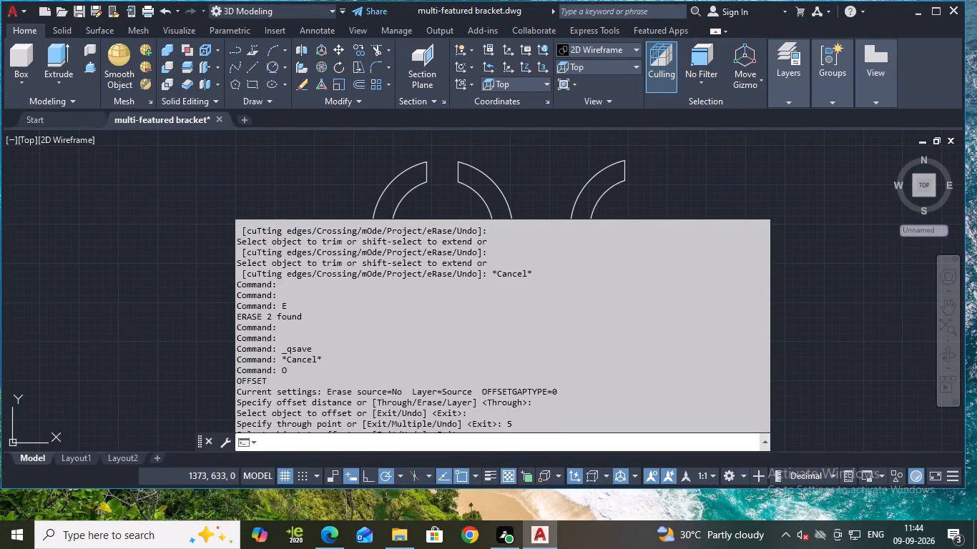
scroll(592, 343, up, 20)
scroll(592, 343, up, 19)
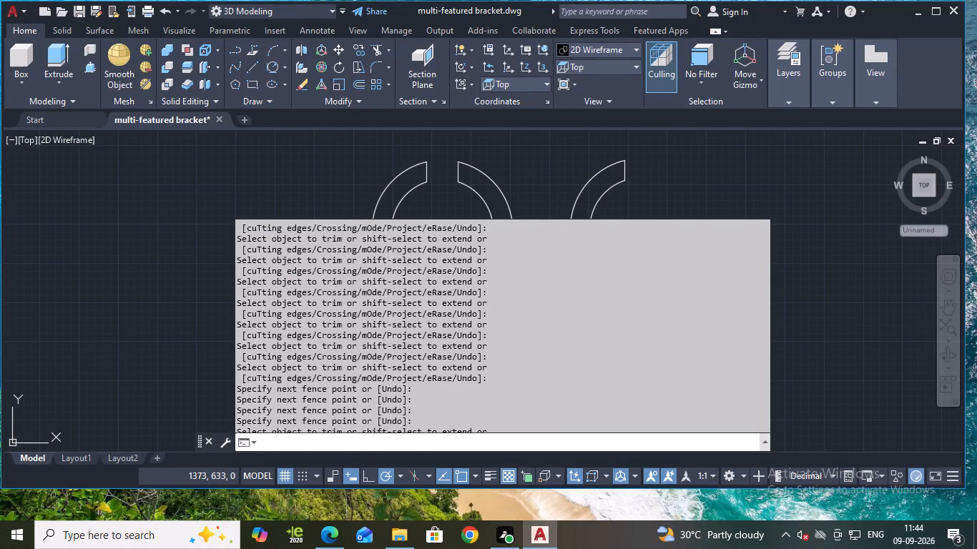
scroll(592, 343, up, 20)
scroll(592, 343, up, 20)
scroll(592, 343, up, 1)
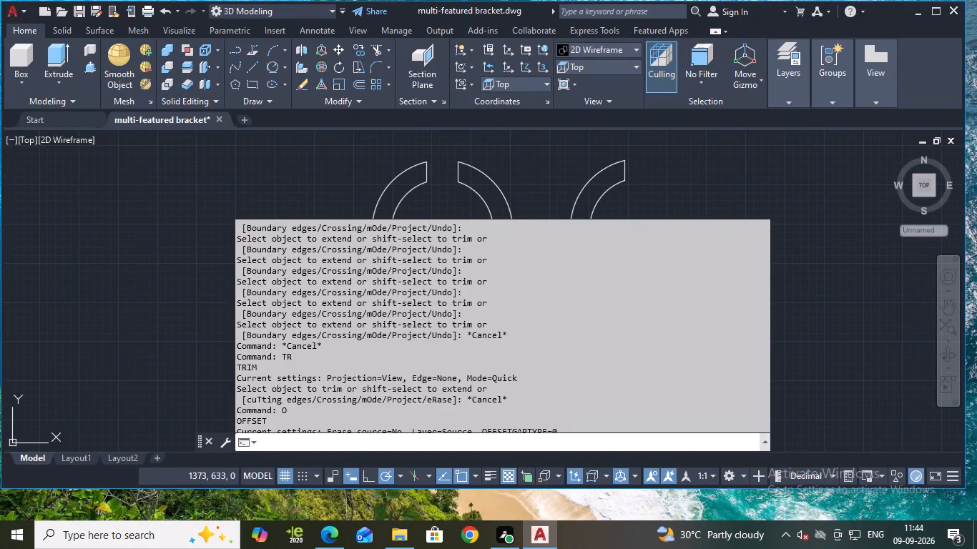
scroll(592, 343, up, 14)
scroll(592, 343, up, 14)
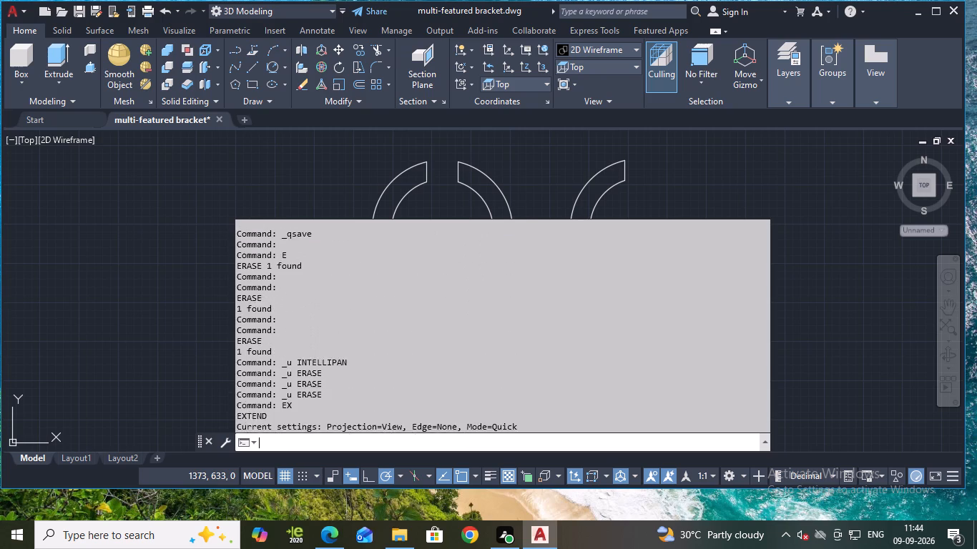
scroll(592, 343, up, 20)
scroll(592, 343, up, 10)
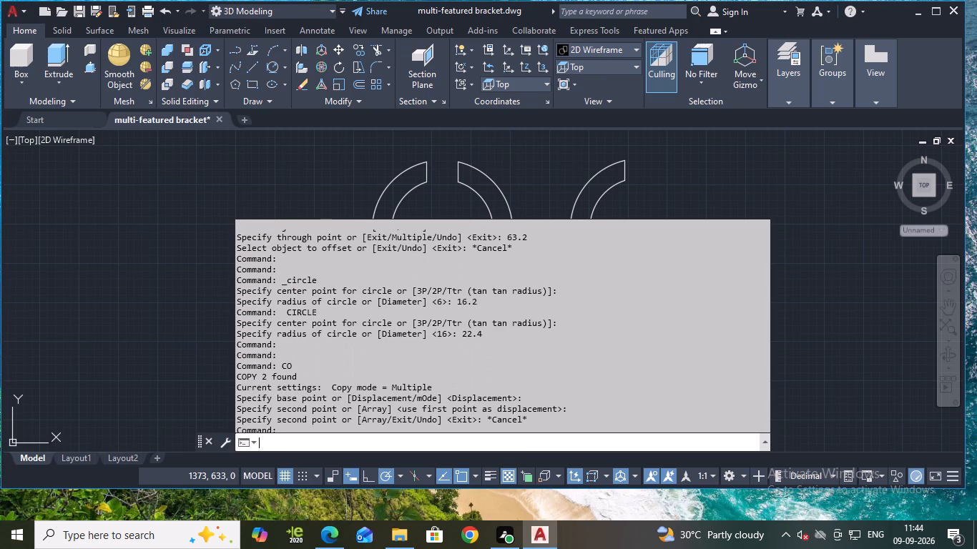
scroll(592, 343, up, 5)
scroll(594, 263, up, 8)
scroll(560, 297, down, 3)
scroll(560, 297, up, 7)
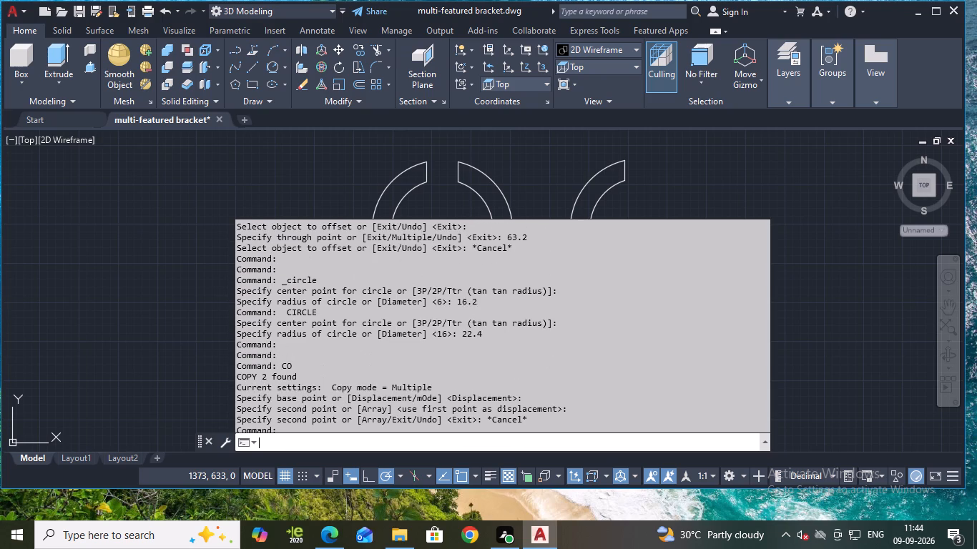
scroll(560, 297, up, 2)
key(Escape)
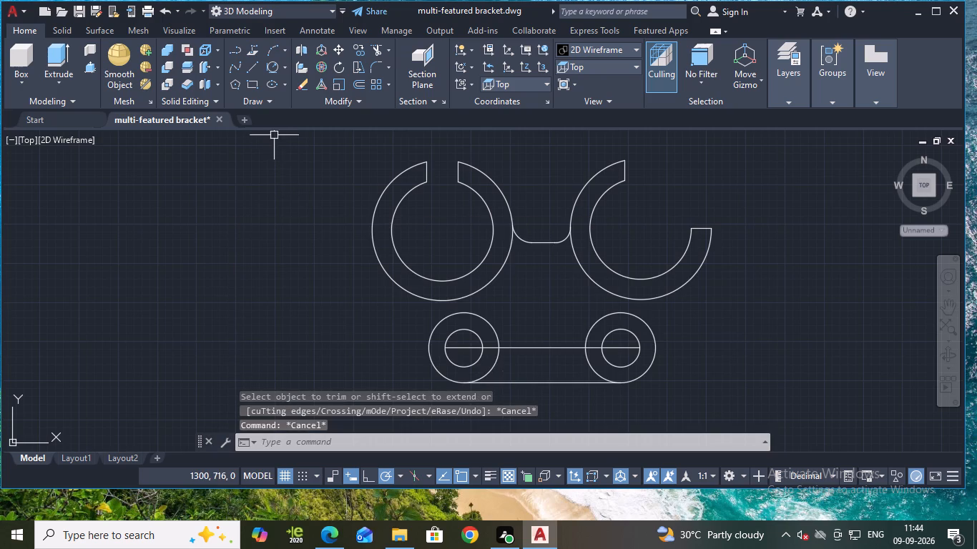
Create a new blank drawing.
click(247, 119)
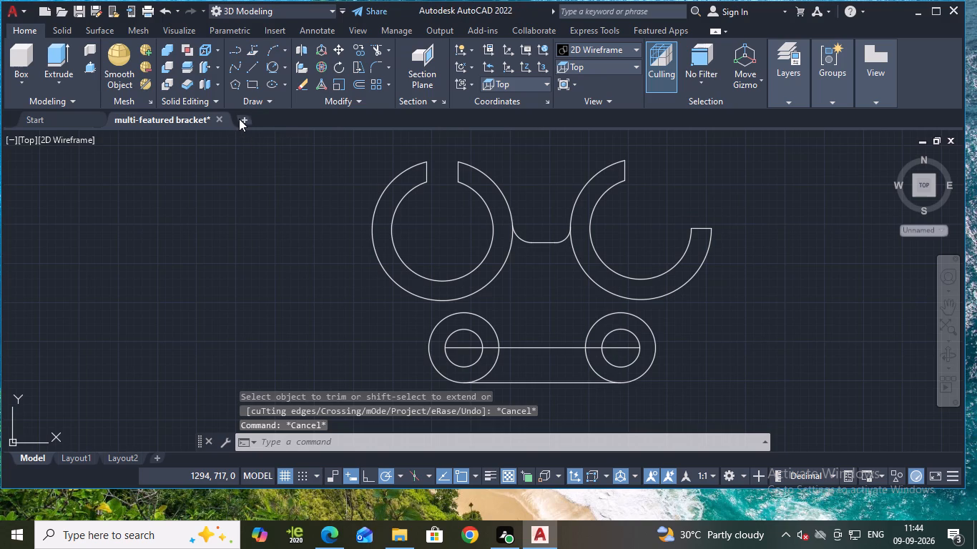
Close the multi-featured bracket drawing and discard its unsaved changes.
click(210, 117)
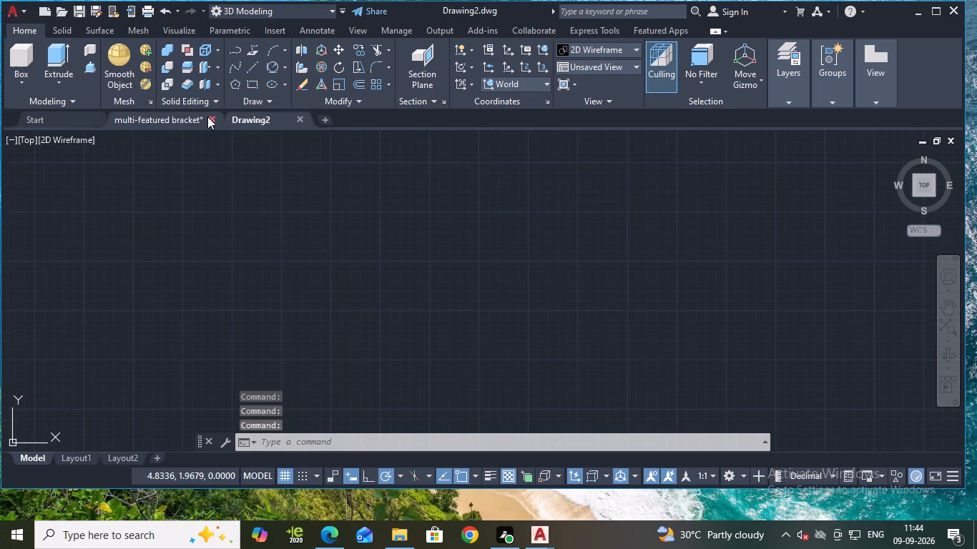
click(215, 113)
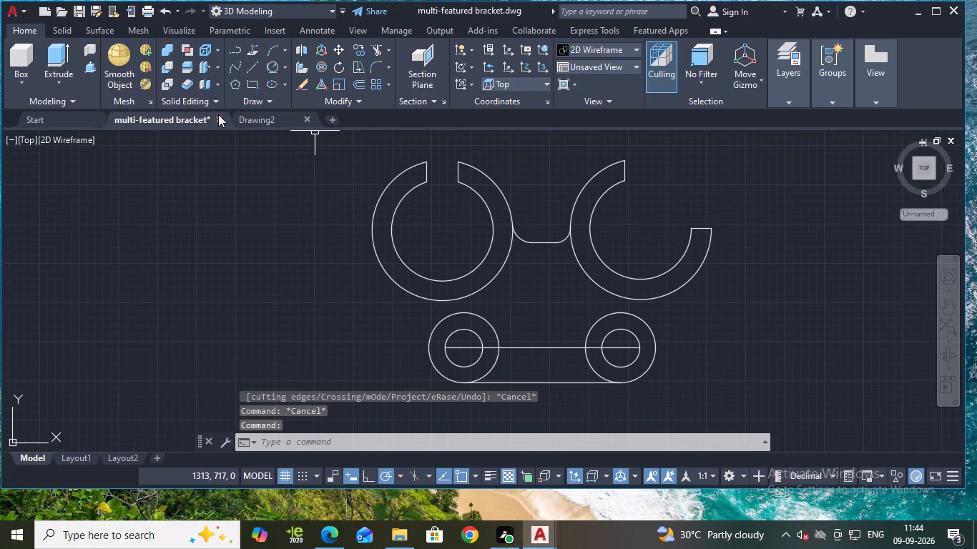
click(219, 115)
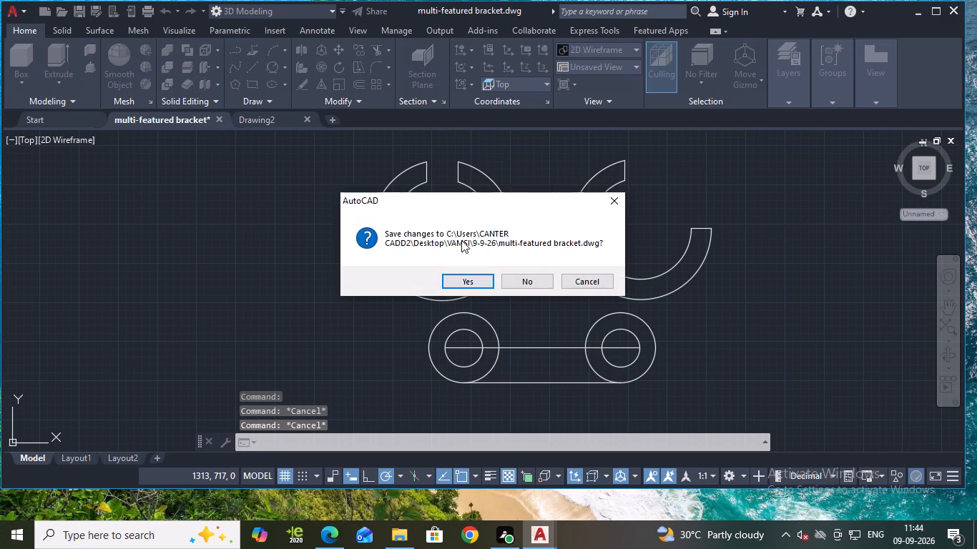
click(529, 284)
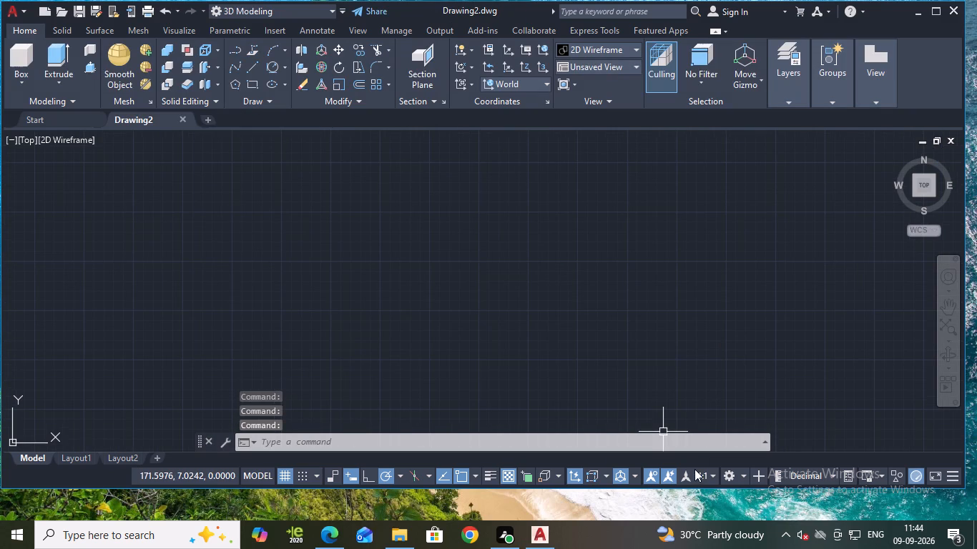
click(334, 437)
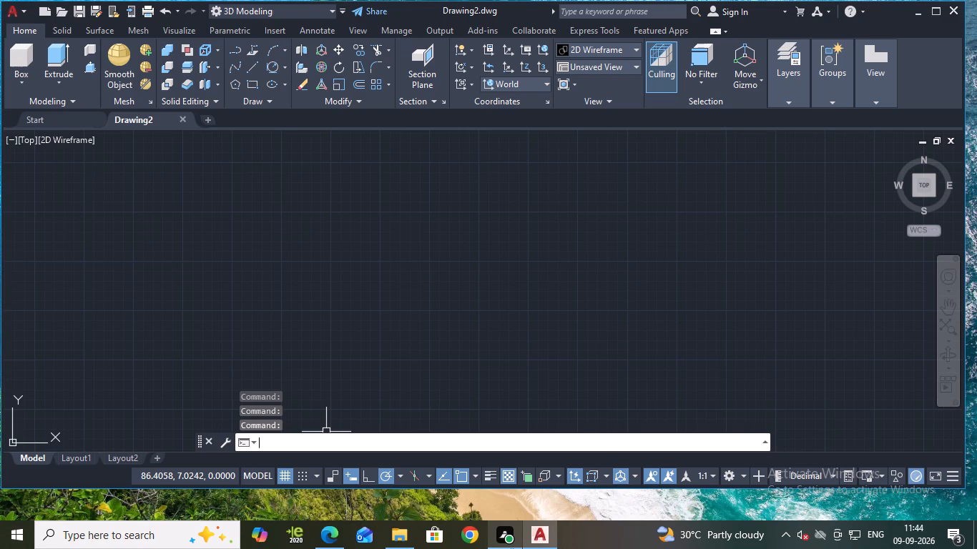
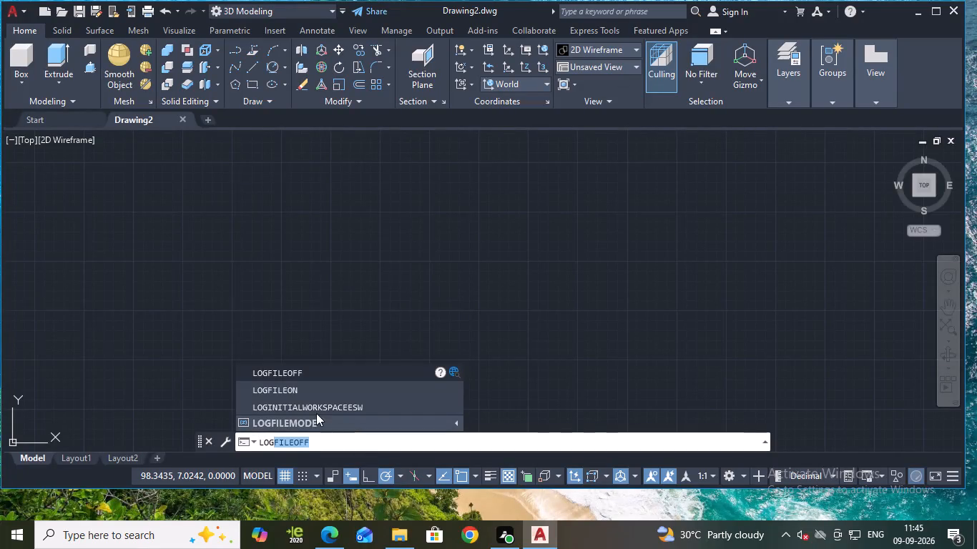
Turn on command log file recording with LOGFILEON.
click(288, 388)
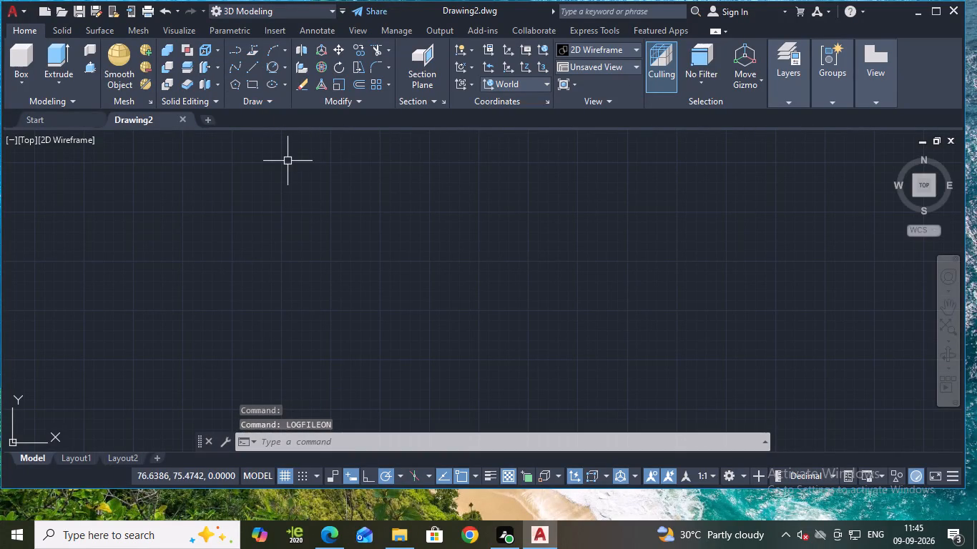
Set the model space limits with lower left corner 0,0 and upper right corner 1000,1000.
text(lim)
click(614, 353)
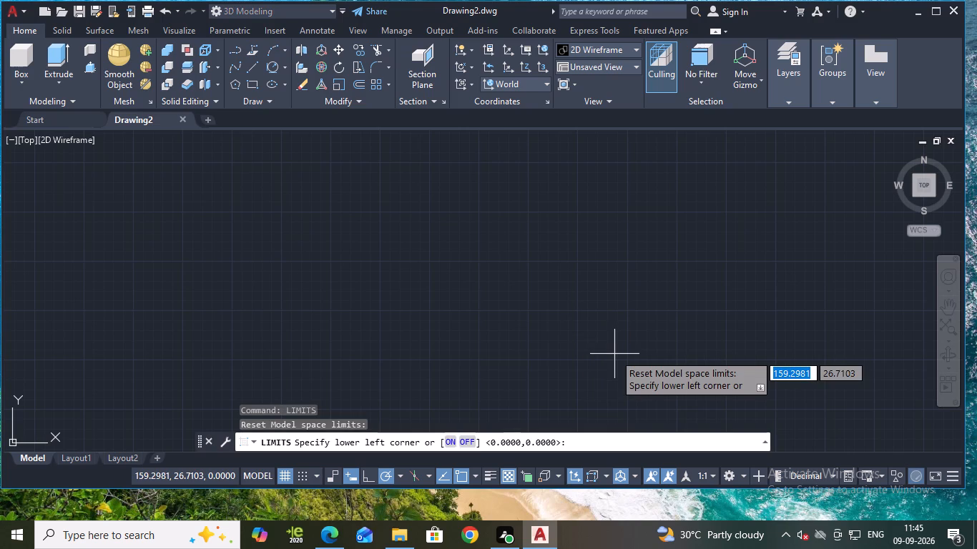
key(0)
text(,0)
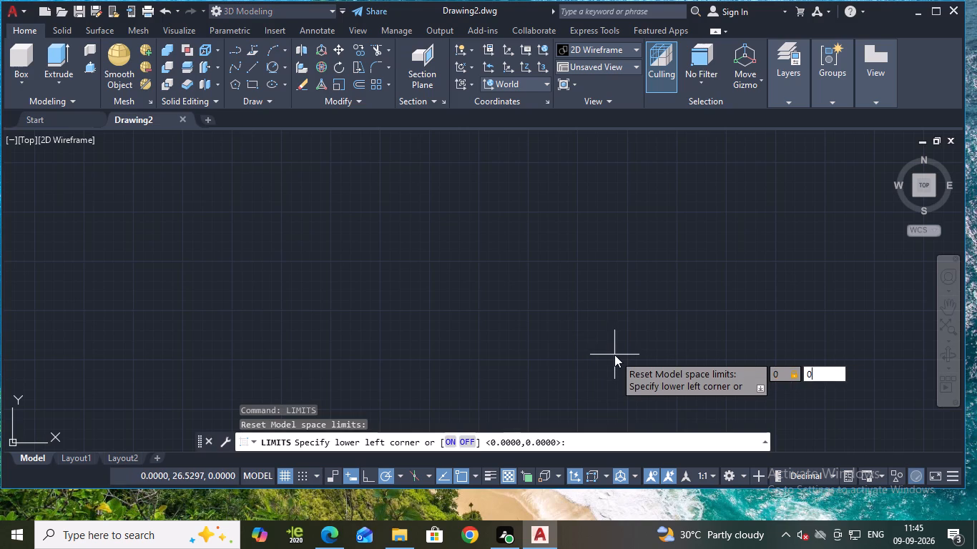
key(Return)
text(1000)
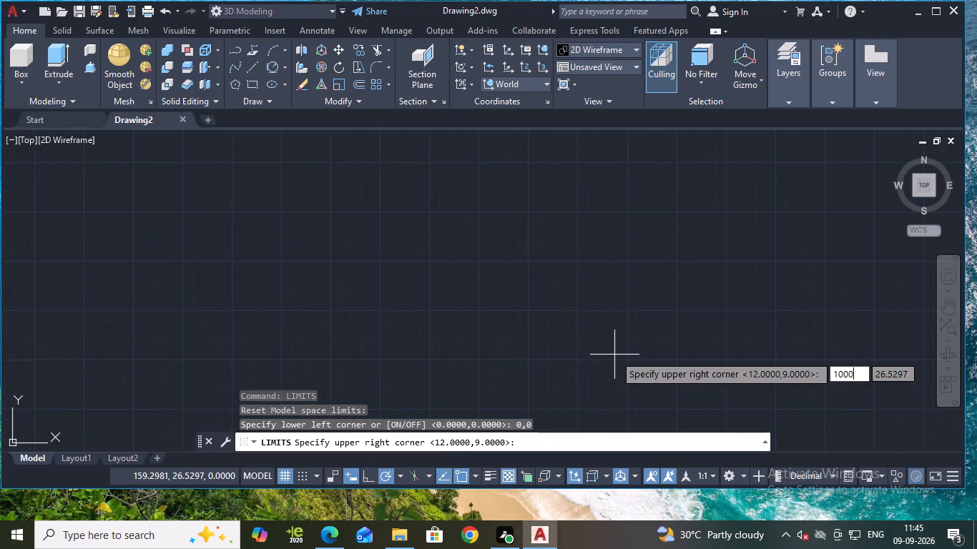
text(,1000)
key(Return)
Draw a circle of radius 11.2 in the middle of the empty drawing area.
key(z)
key(Return)
key(a)
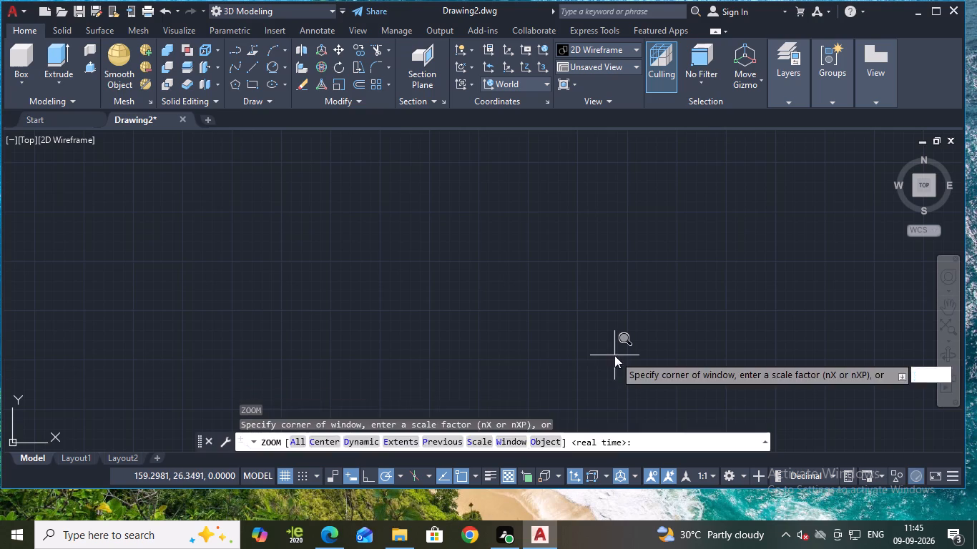
key(Return)
middle_drag(695, 264, 399, 325)
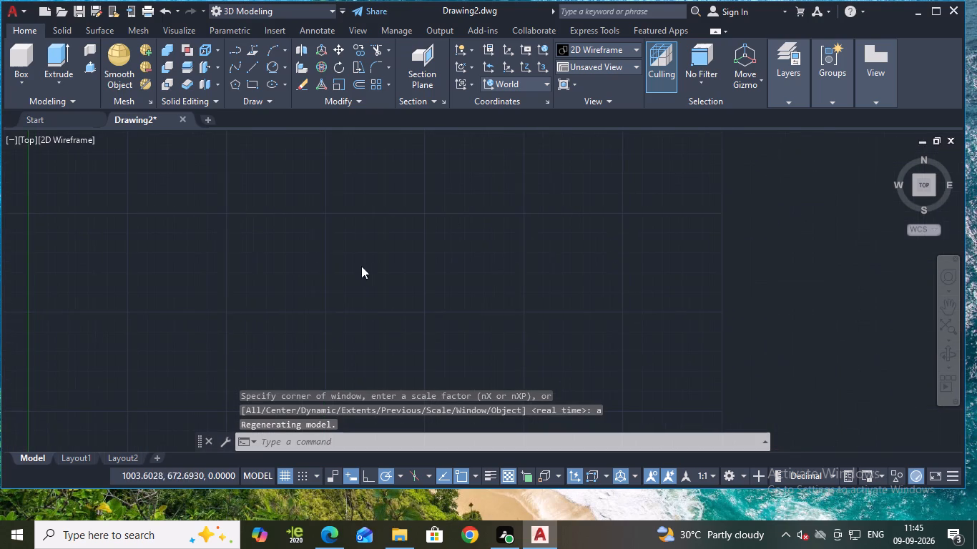
click(285, 69)
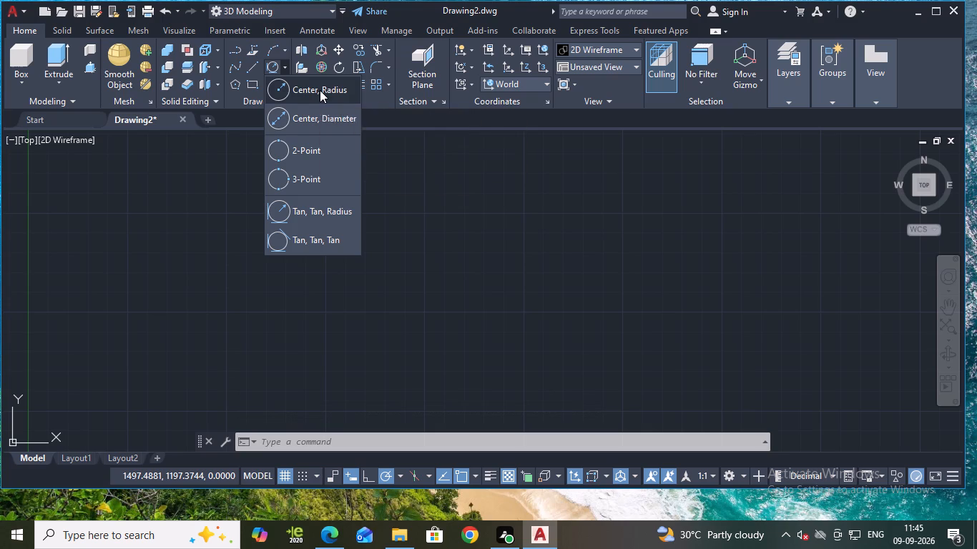
click(320, 90)
click(428, 295)
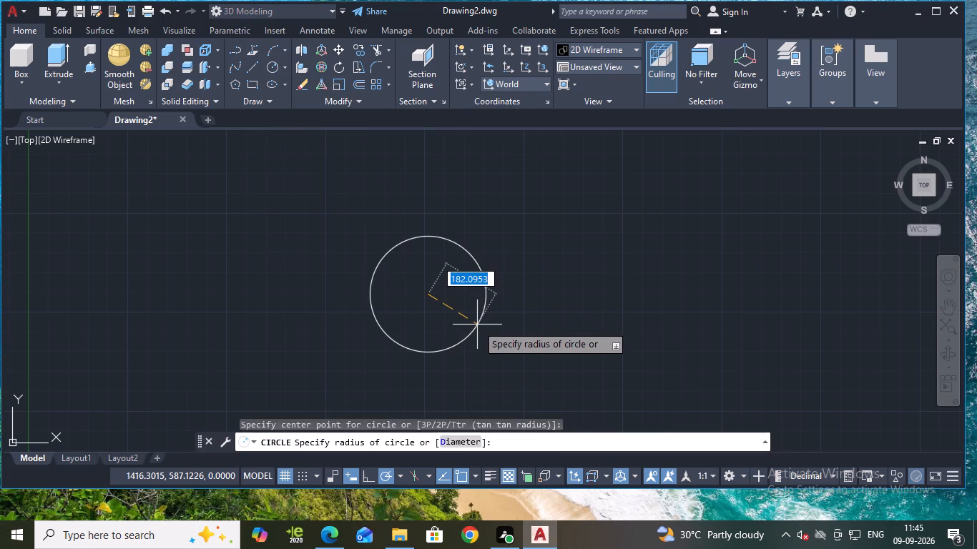
text(11.2)
key(Return)
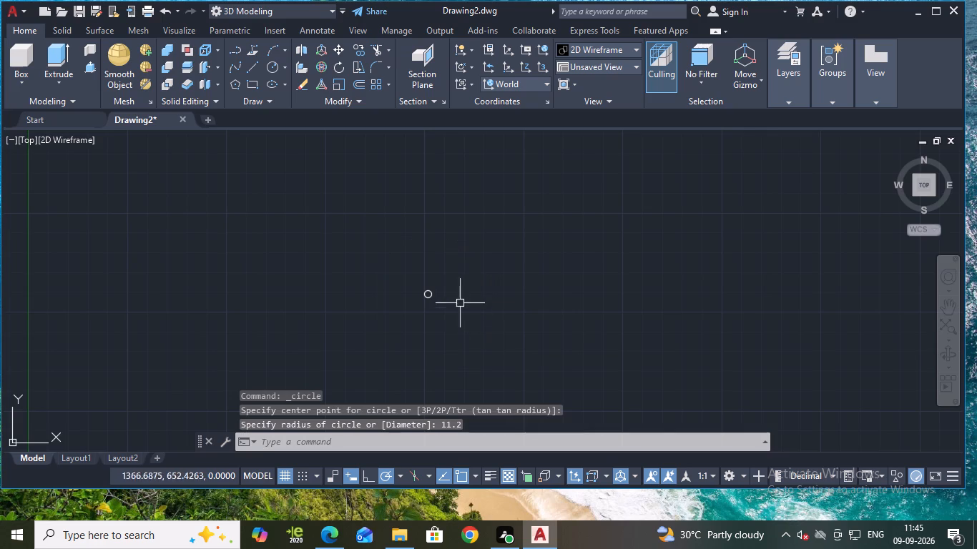
Copy the radius 11.2 circle from its center 50 units horizontally to the right.
scroll(455, 295, up, 4)
scroll(396, 292, up, 1)
middle_drag(376, 291, 539, 280)
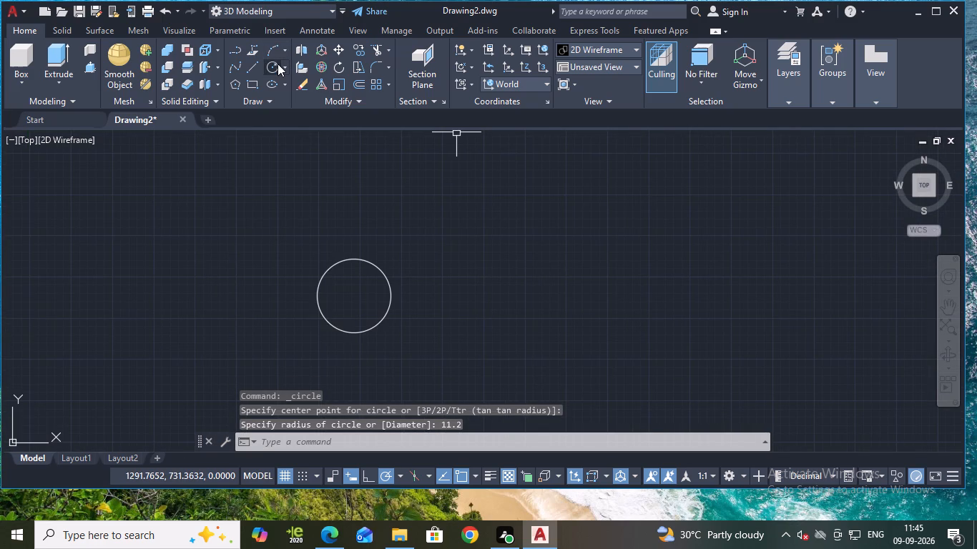
click(267, 66)
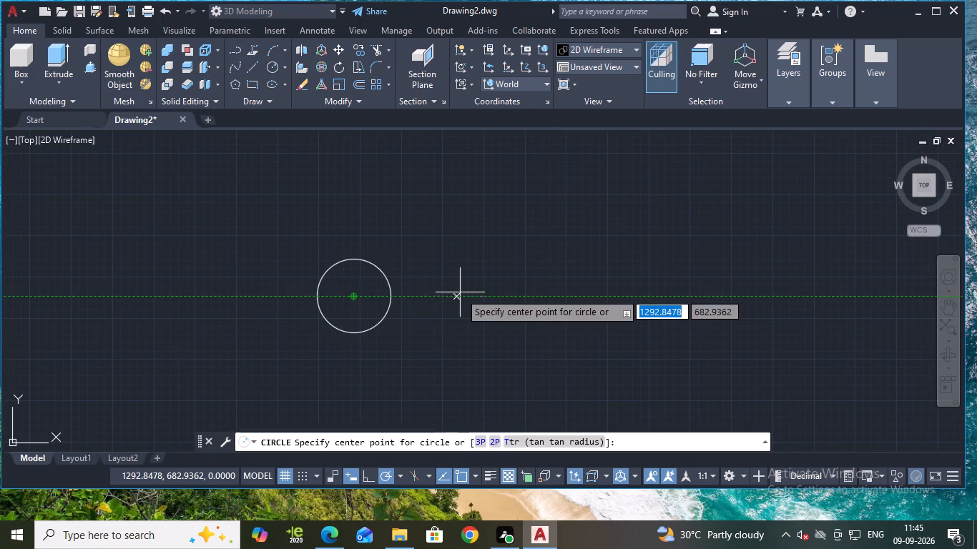
key(Escape)
click(393, 287)
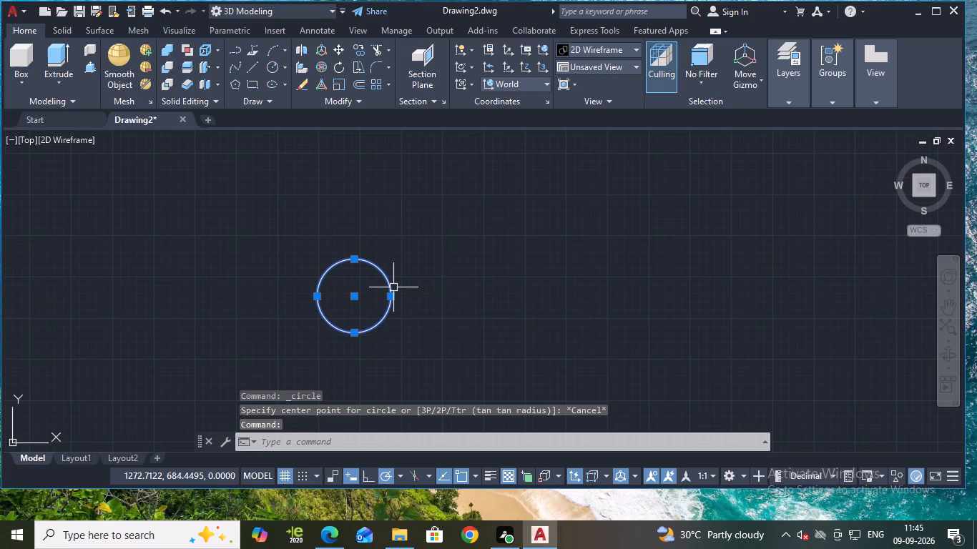
text(co)
key(Return)
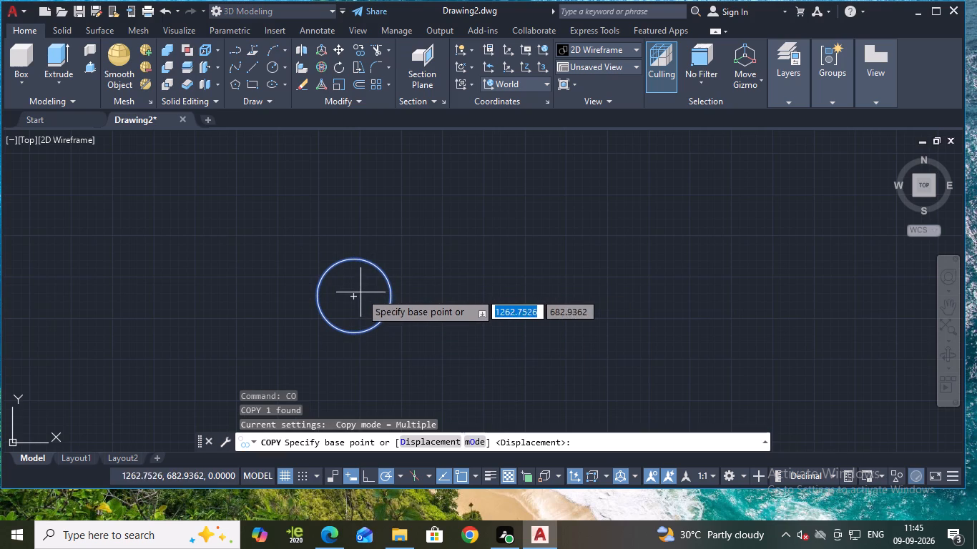
click(354, 295)
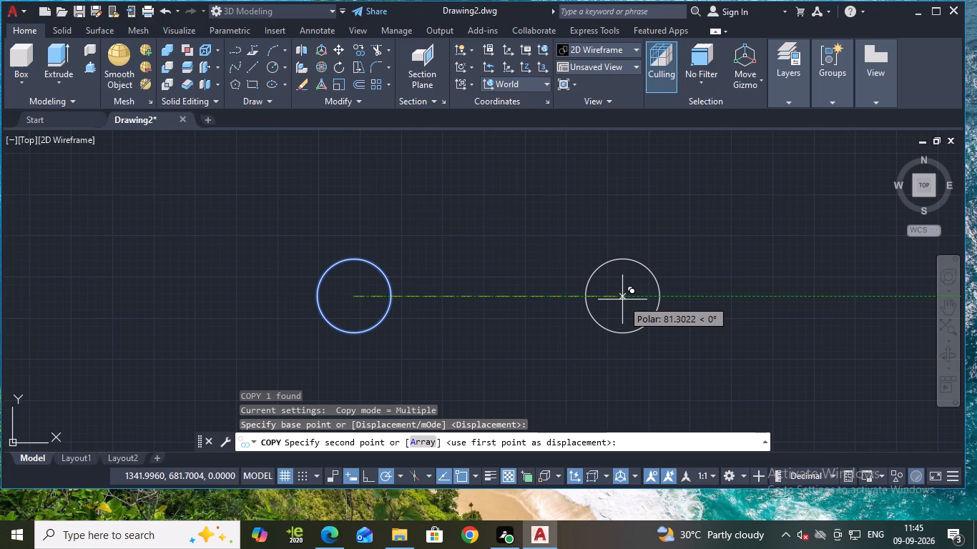
text(50)
key(Return)
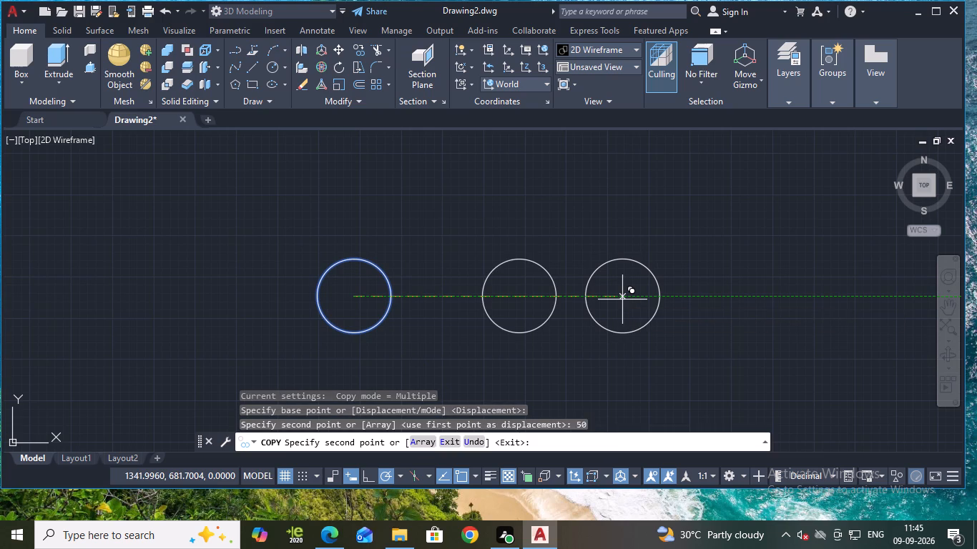
key(Escape)
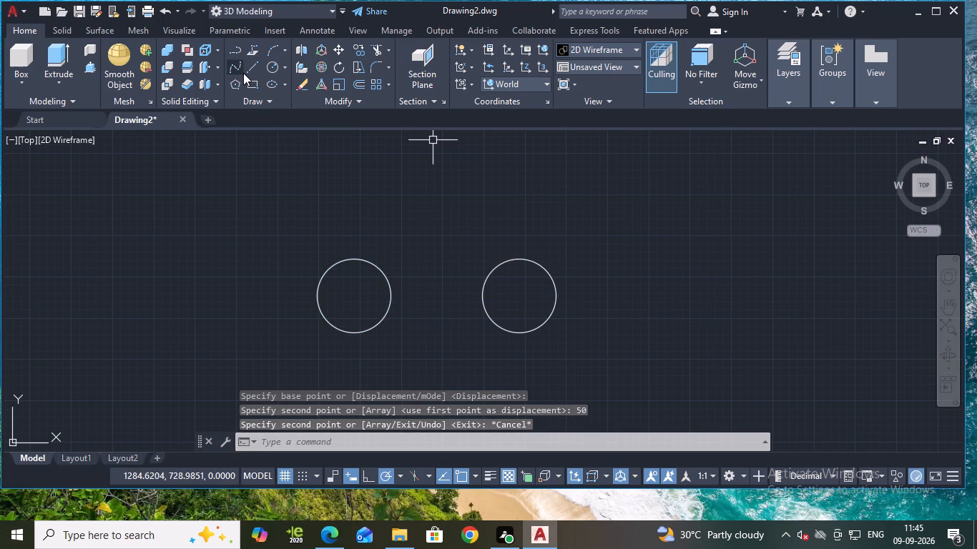
Draw a horizontal line joining the bottom quadrant points of the two circles.
click(251, 69)
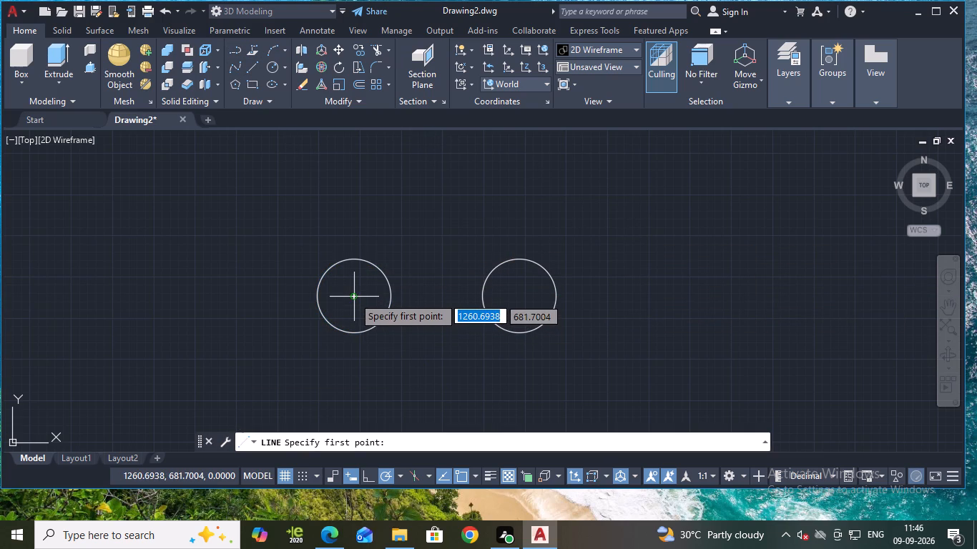
click(353, 335)
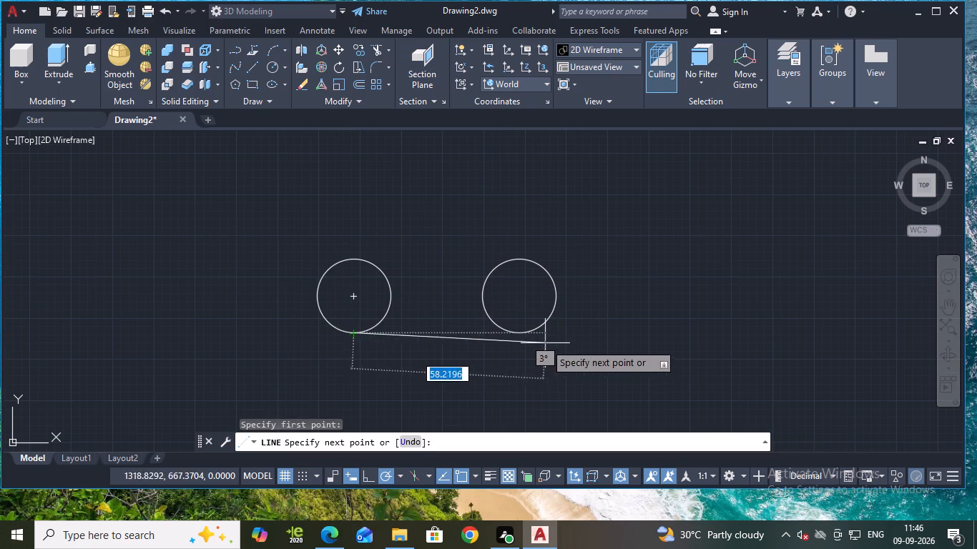
click(520, 334)
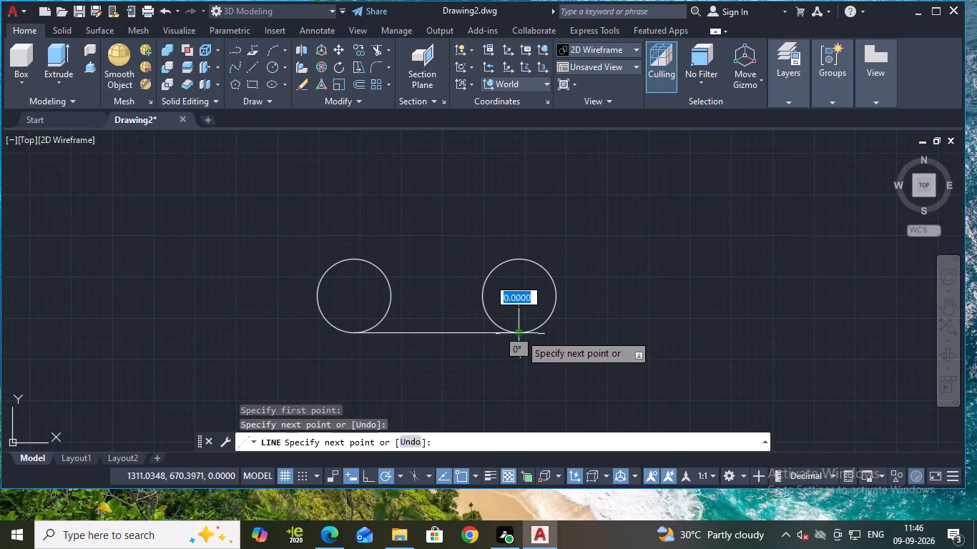
key(Escape)
Offset the bottom line upward by 11.2 so it runs through the centers of both circles.
key(o)
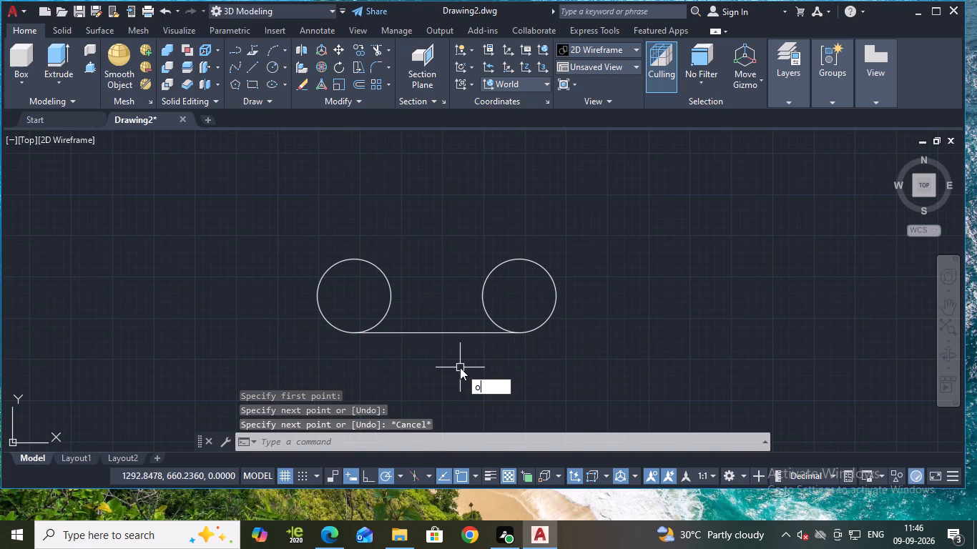
key(Return)
key(Return)
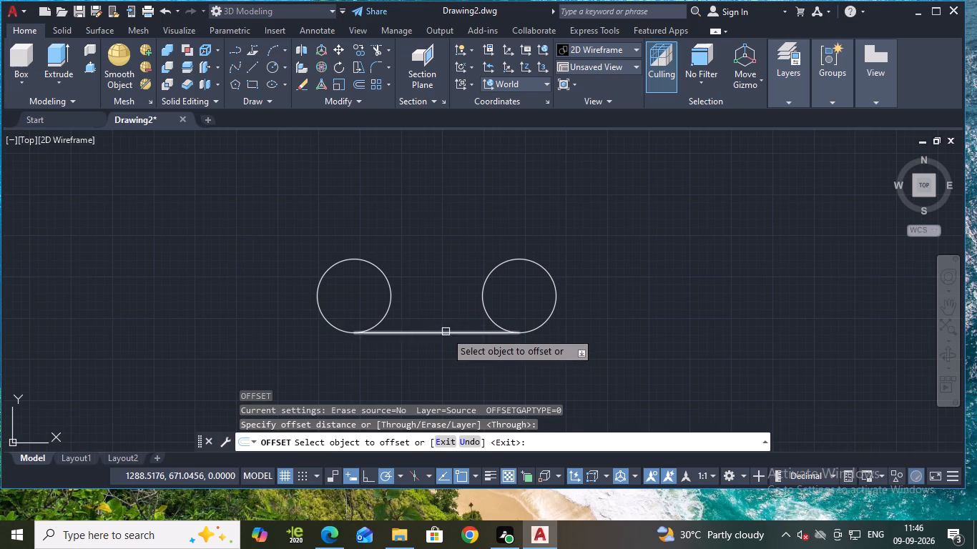
click(446, 333)
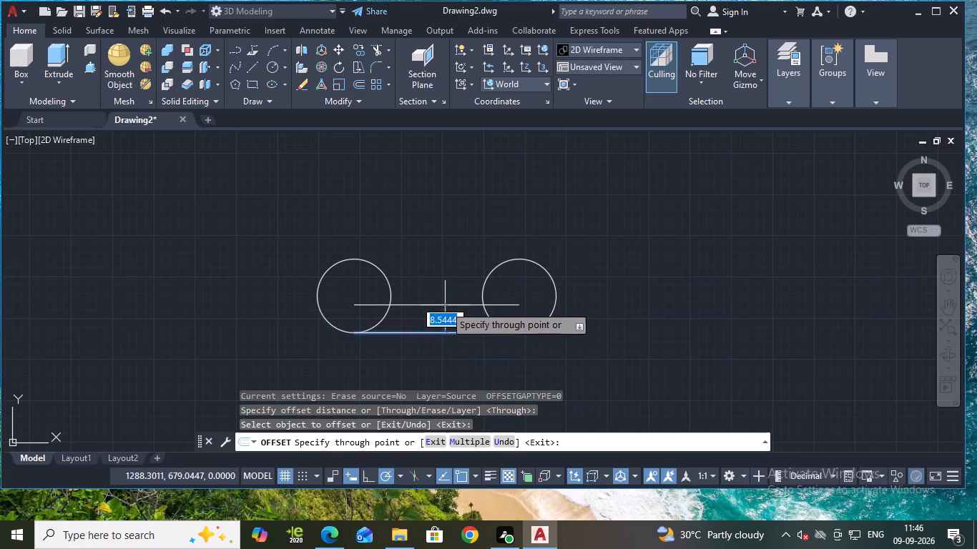
text(11.)
key(2)
key(Return)
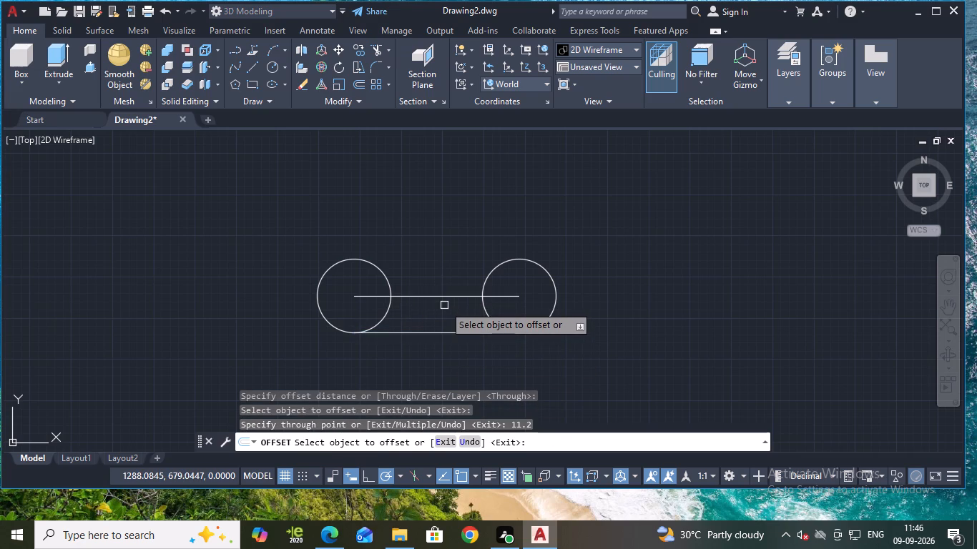
key(Escape)
Extend both ends of the center line to the outer edges of the two circles.
text(ex)
key(Return)
click(454, 297)
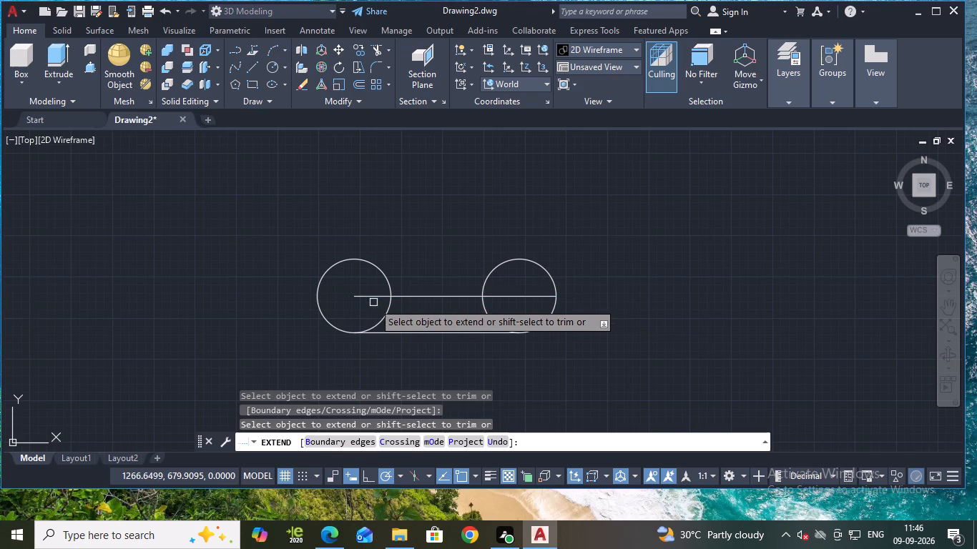
click(369, 297)
key(Escape)
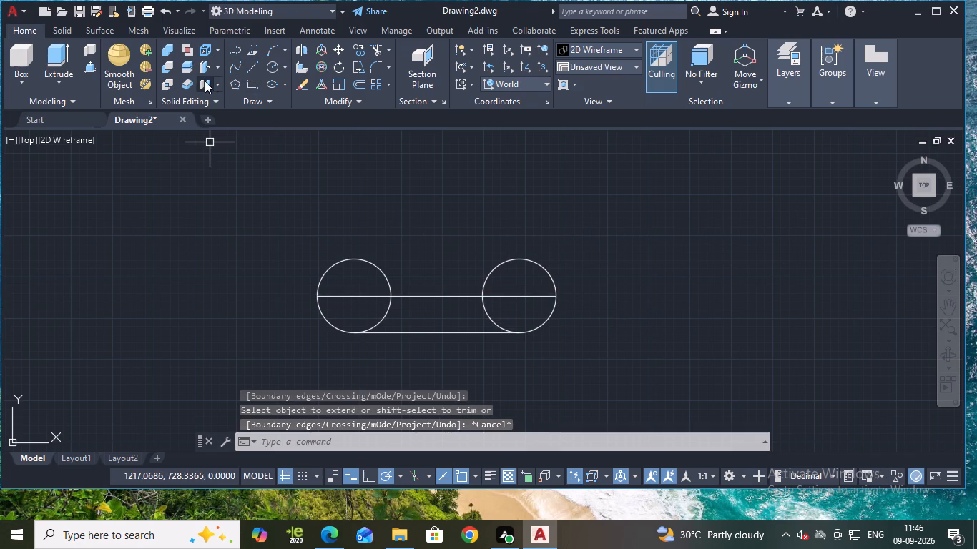
Draw a circle of diameter 12 concentric with the left circle.
click(286, 69)
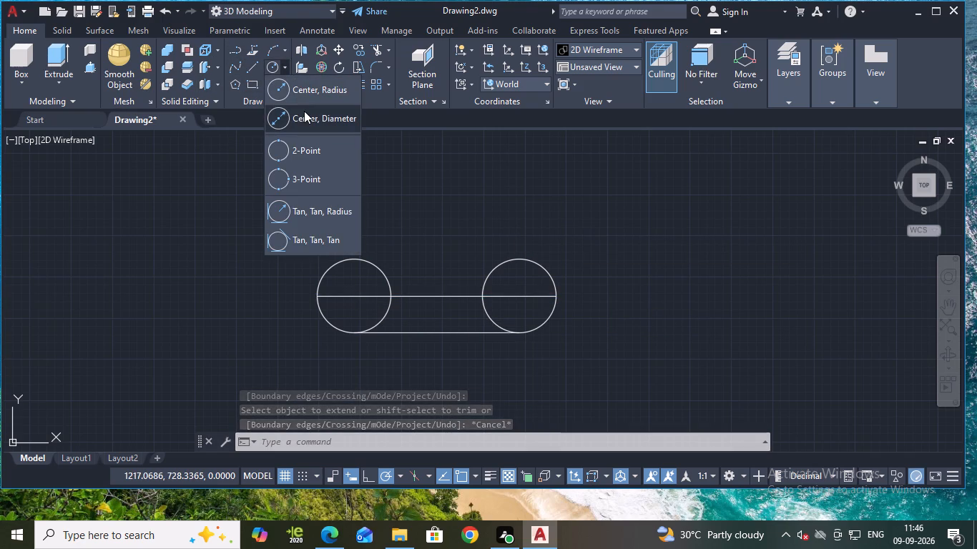
click(311, 114)
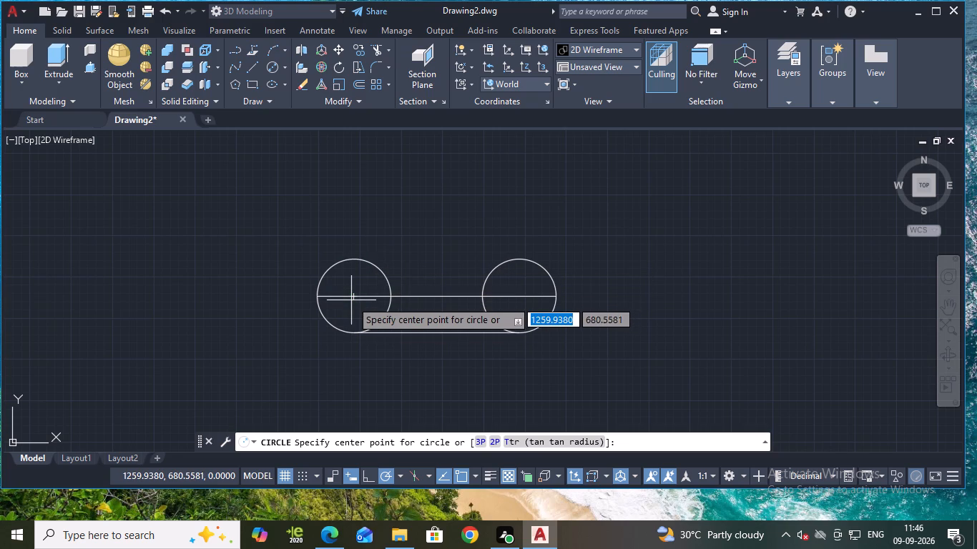
click(353, 296)
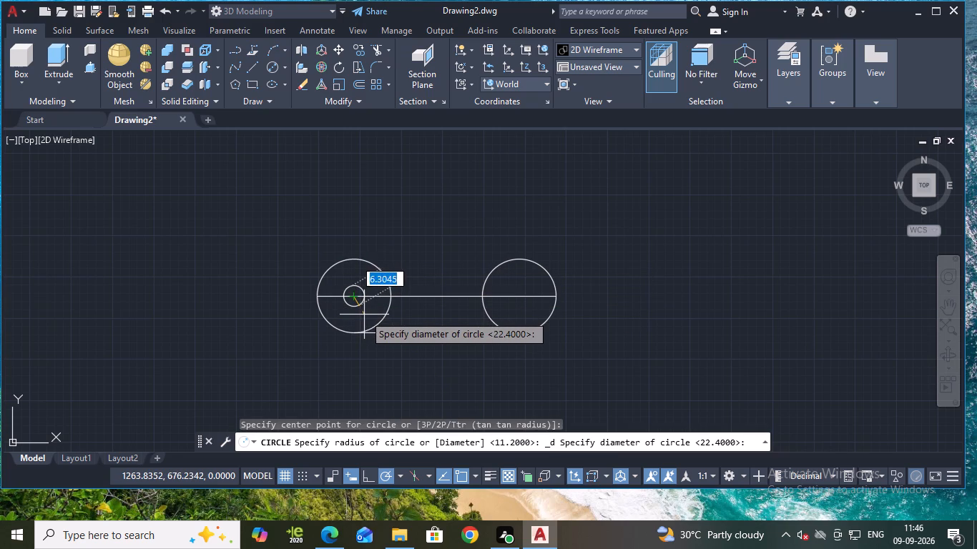
key(d)
key(Return)
text(12)
key(Return)
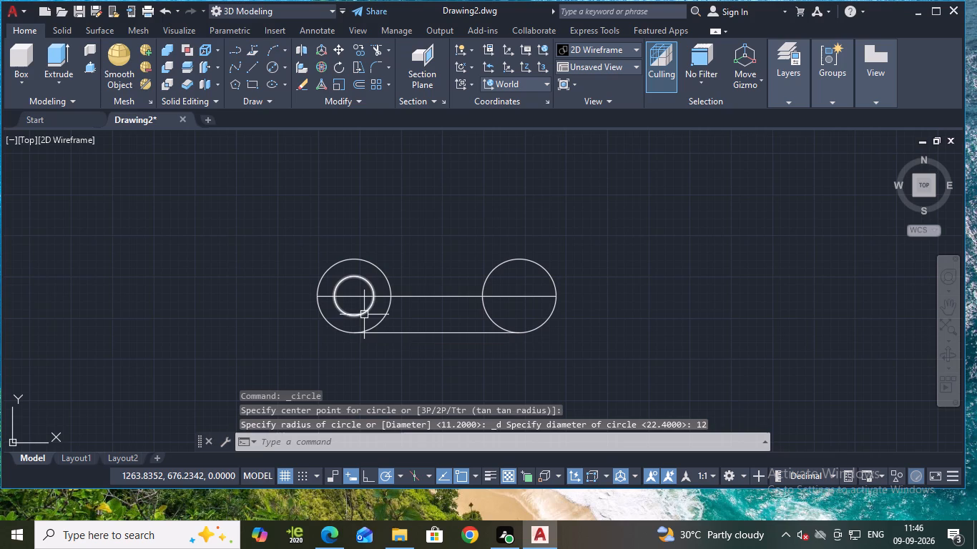
key(Escape)
Copy the diameter 12 circle from its center to the center of the right circle.
click(371, 293)
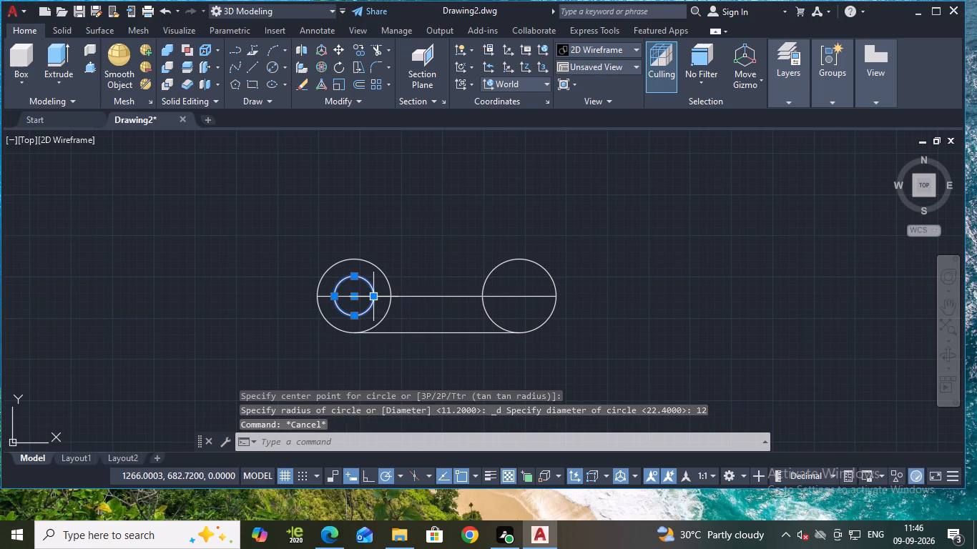
text(co)
key(Return)
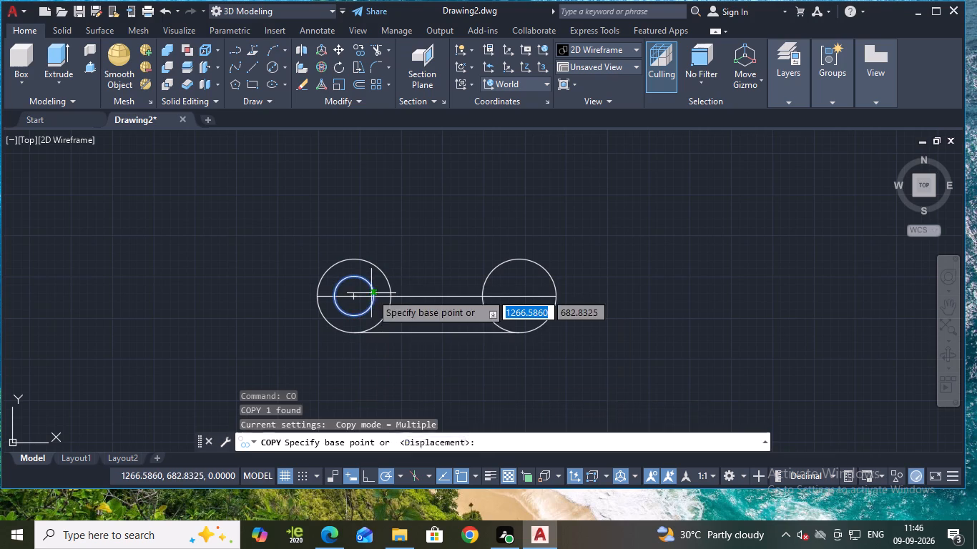
click(354, 298)
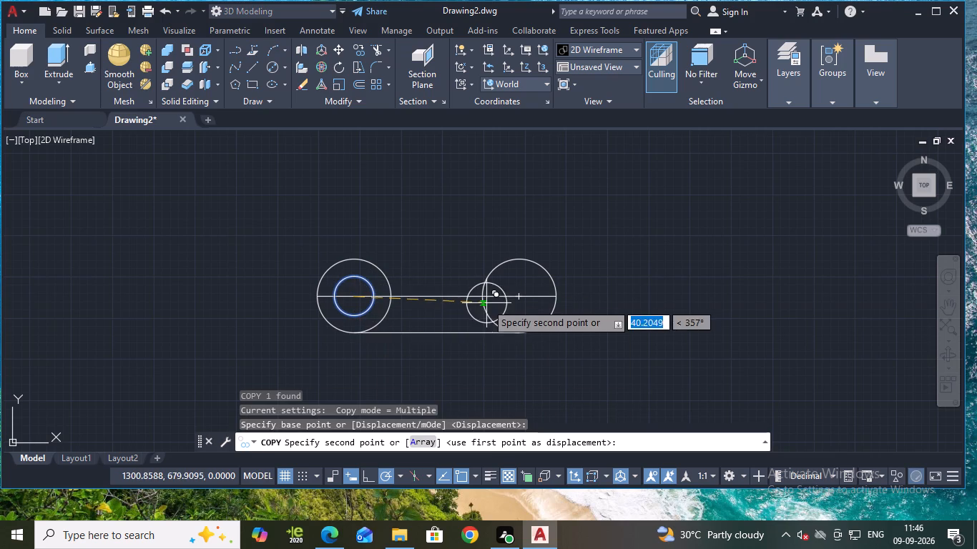
click(519, 295)
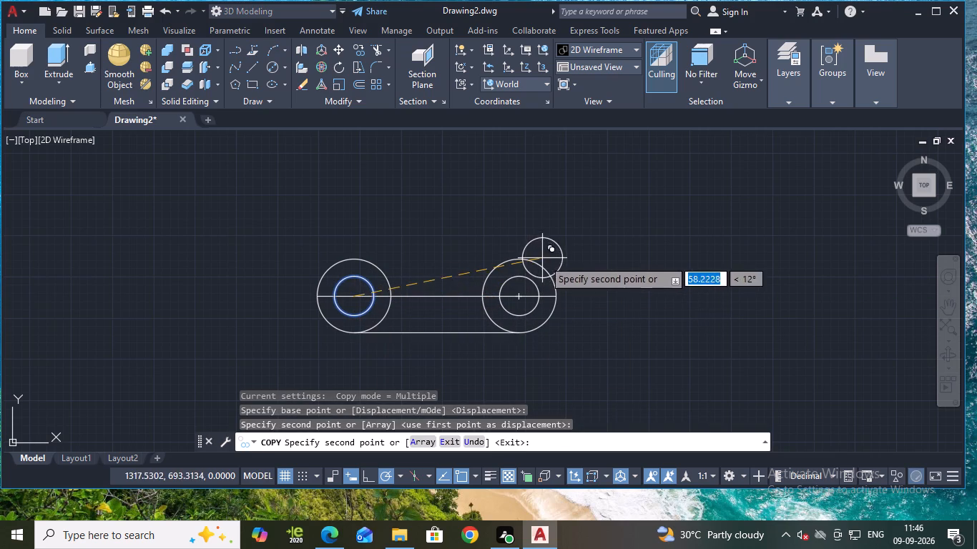
key(Escape)
scroll(469, 237, up, 1)
scroll(470, 237, down, 1)
key(Escape)
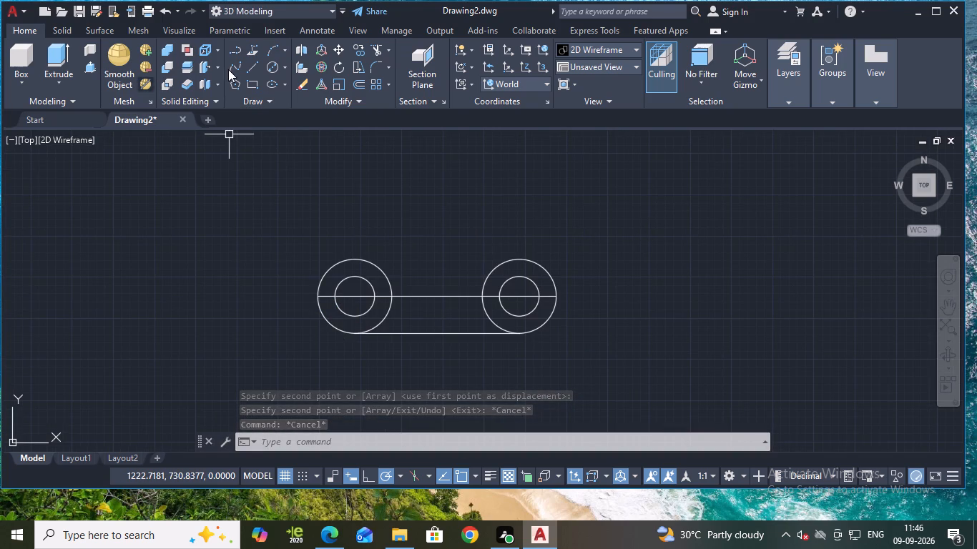
Draw a vertical line through the right circle pair's center, extending well above and below the circles.
click(253, 72)
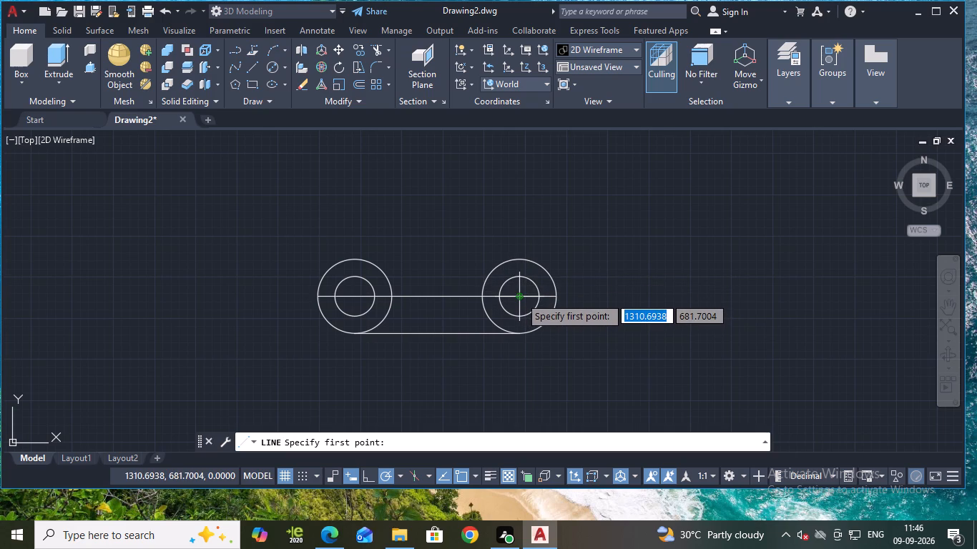
click(517, 168)
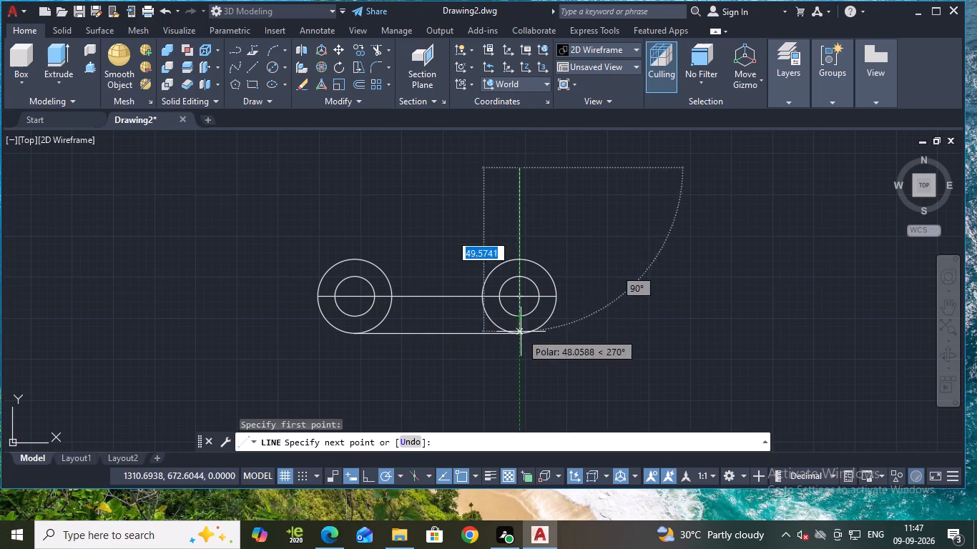
click(520, 384)
key(Escape)
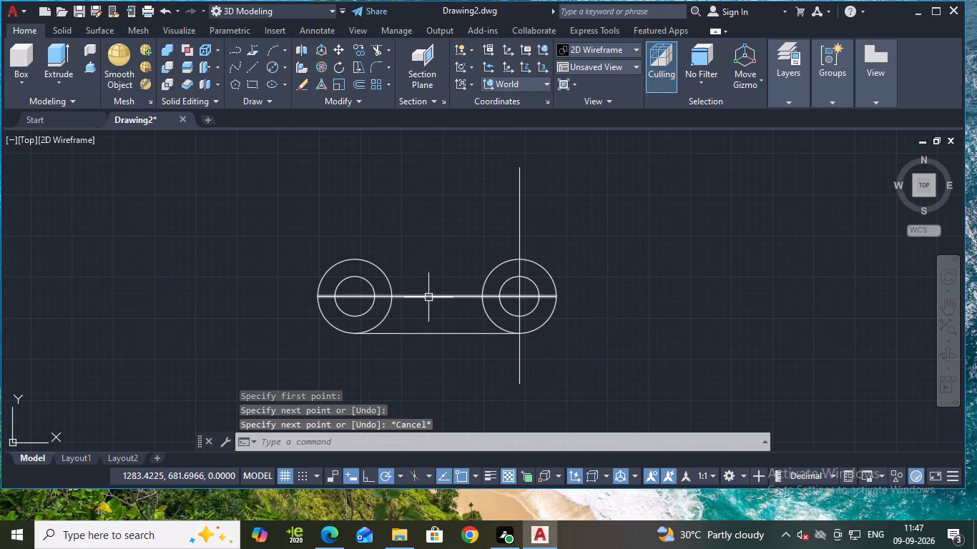
Offset the horizontal center line upward by 37.5.
key(o)
key(Return)
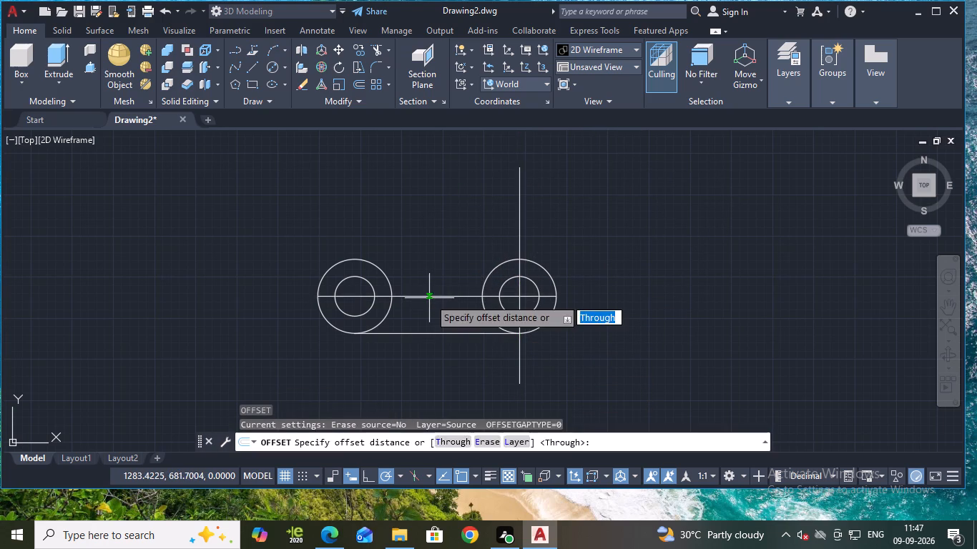
key(Return)
click(429, 297)
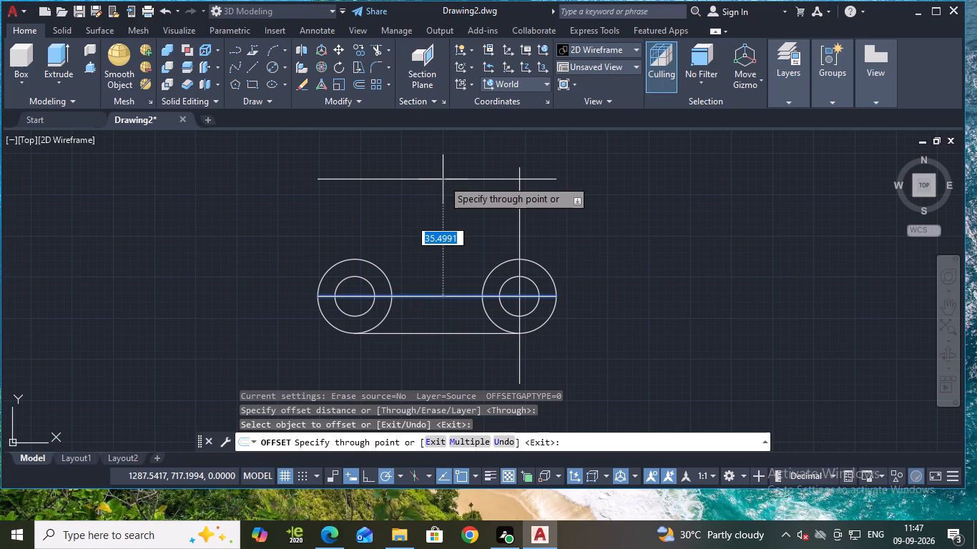
text(37.5)
key(Return)
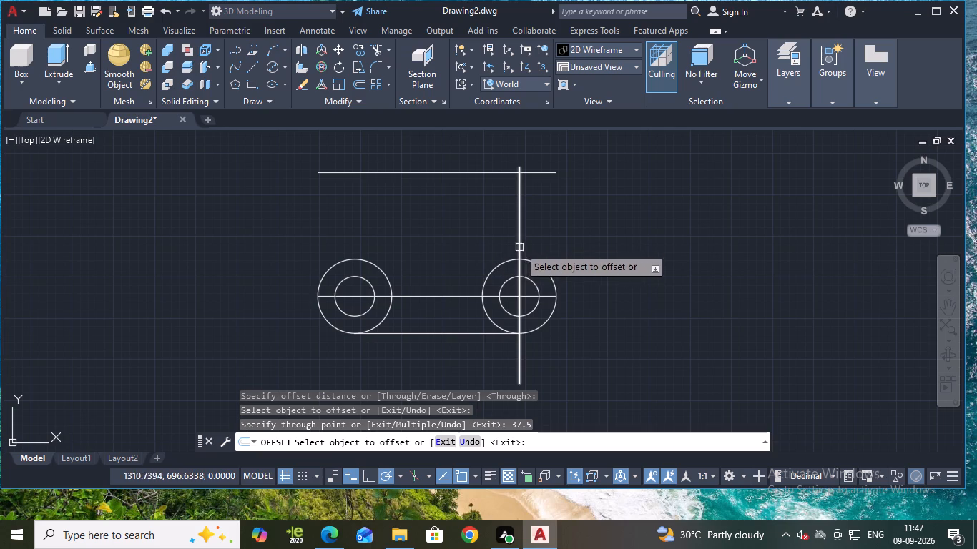
Offset the vertical line through the right circles to the right by 6.4.
click(519, 247)
text(6.4)
key(Return)
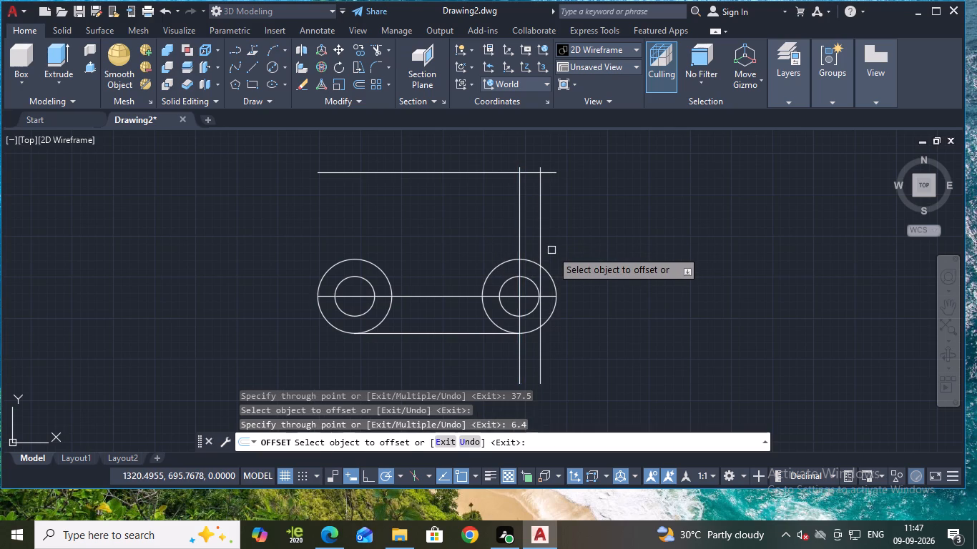
scroll(566, 248, up, 1)
middle_click(566, 248)
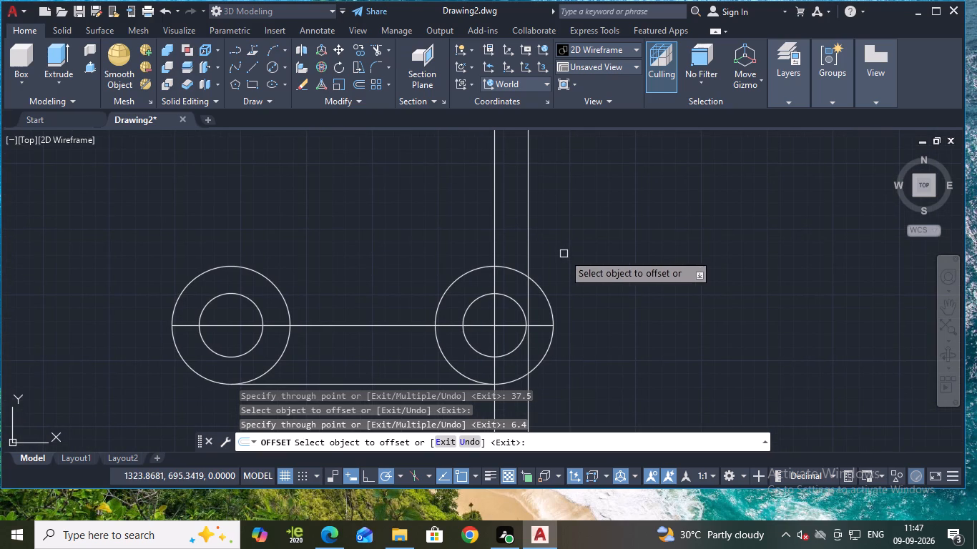
middle_drag(564, 254, 591, 262)
scroll(599, 264, down, 1)
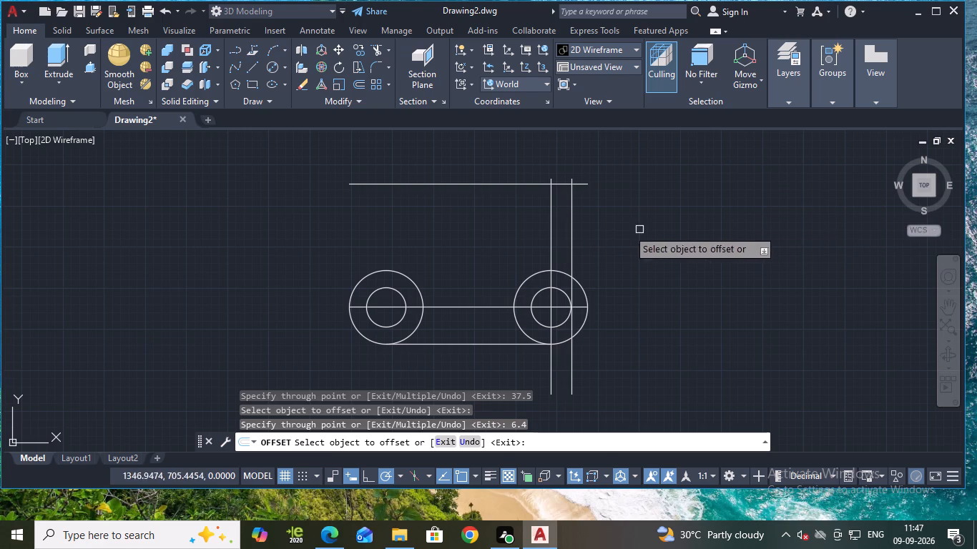
scroll(631, 261, up, 1)
middle_drag(634, 264, 676, 259)
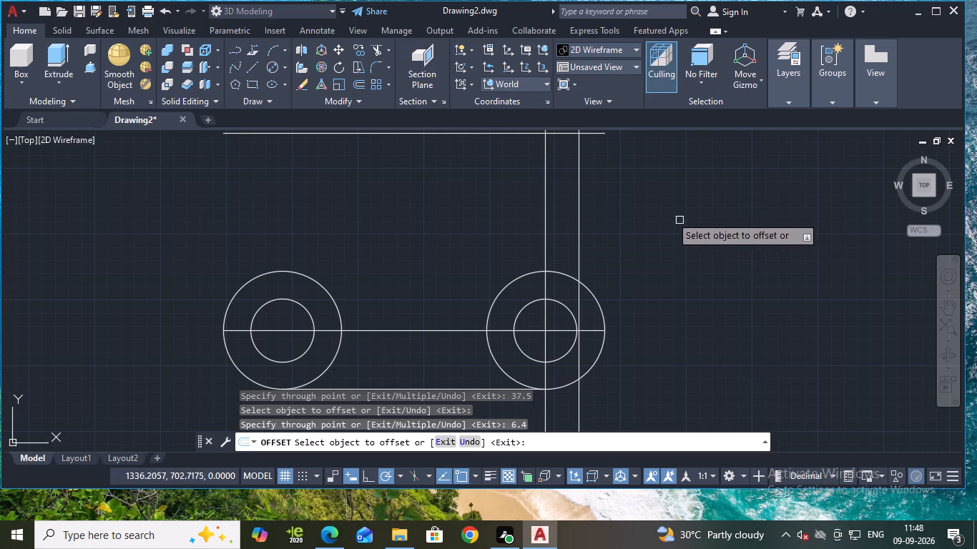
middle_drag(630, 180, 649, 232)
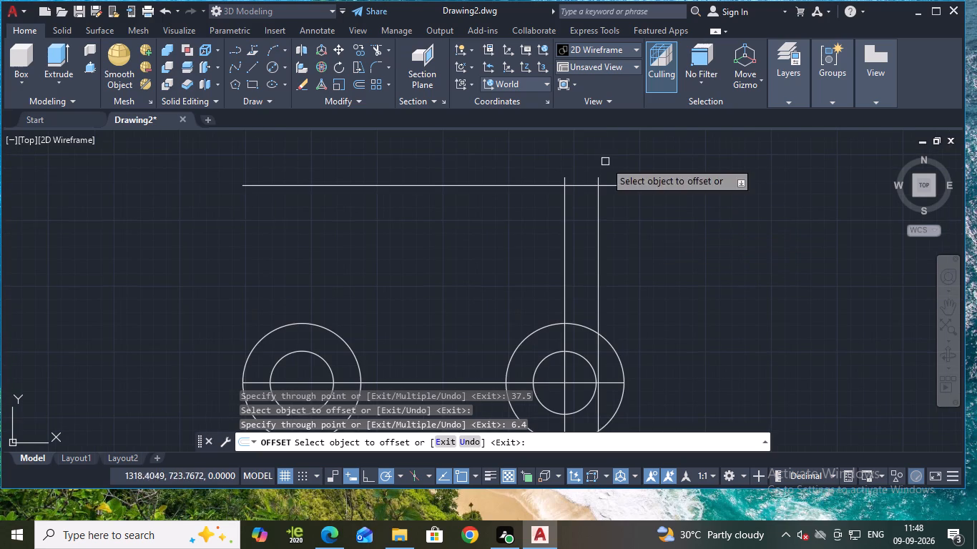
key(Escape)
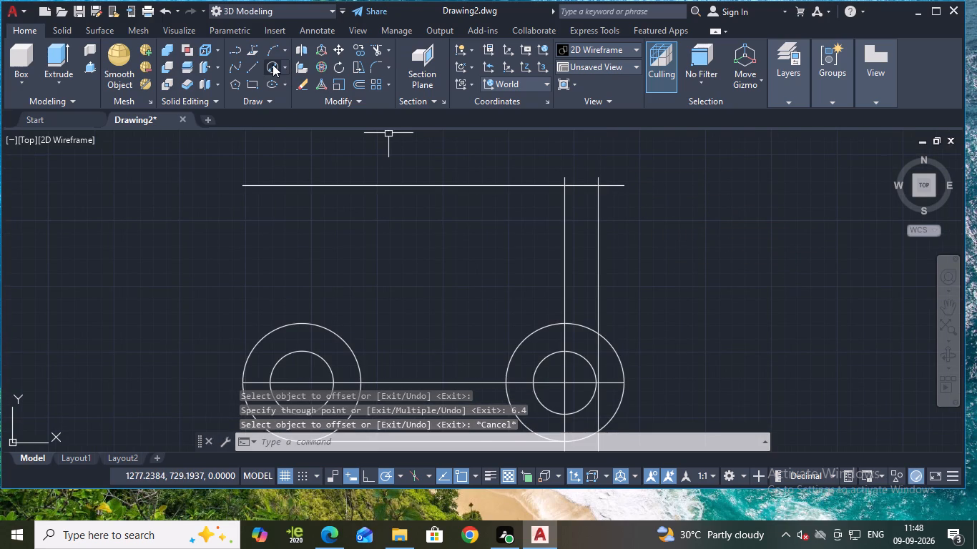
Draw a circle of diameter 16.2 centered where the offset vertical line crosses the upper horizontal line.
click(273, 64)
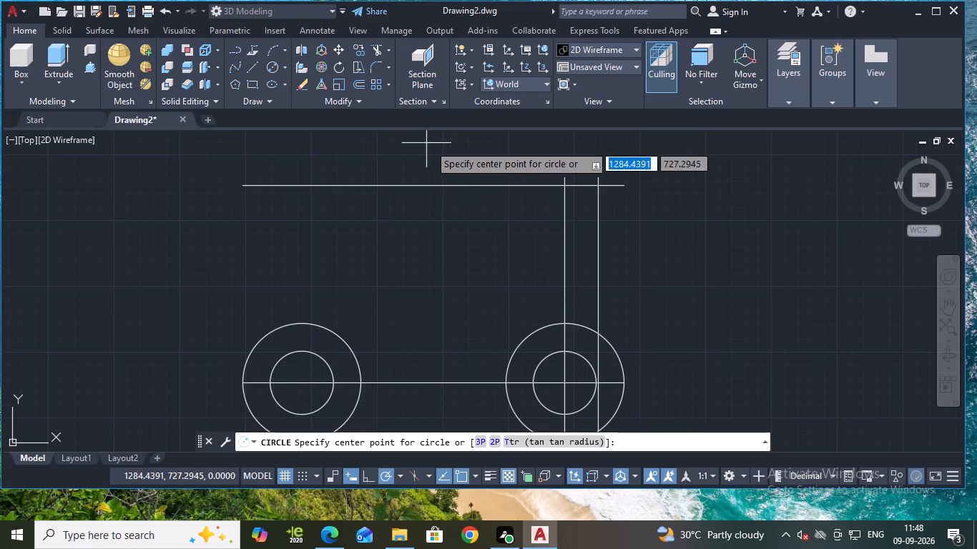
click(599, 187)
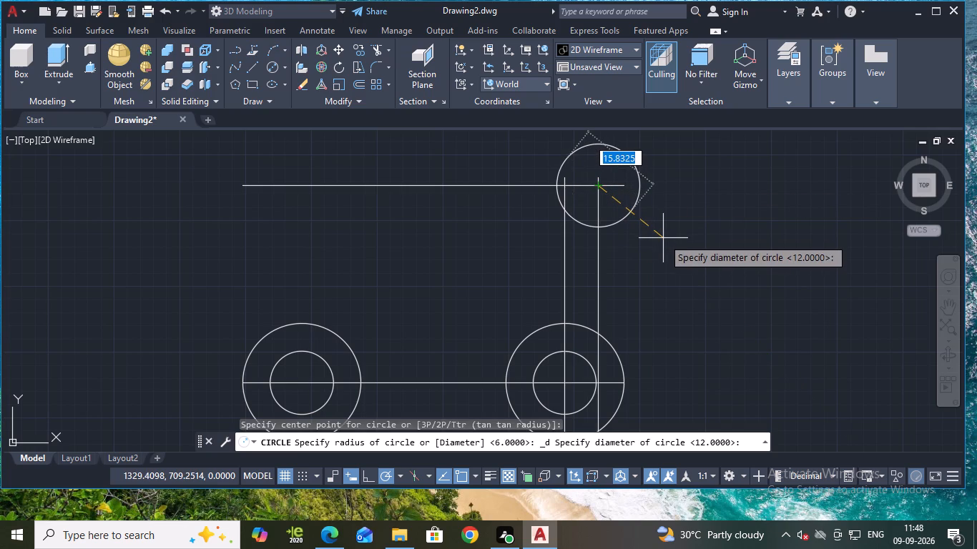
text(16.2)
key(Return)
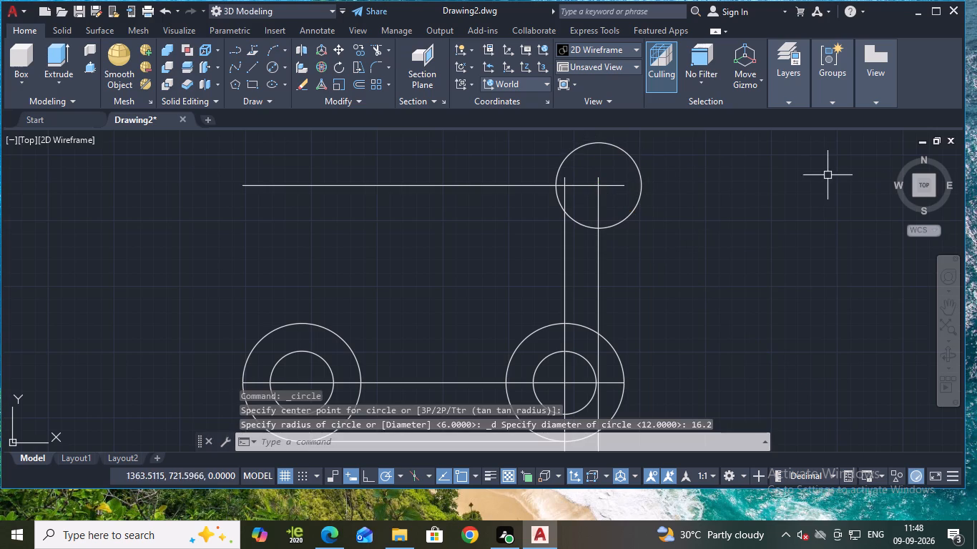
Draw a circle of radius 22.4 centered where the offset vertical line crosses the upper horizontal line.
click(282, 69)
click(325, 97)
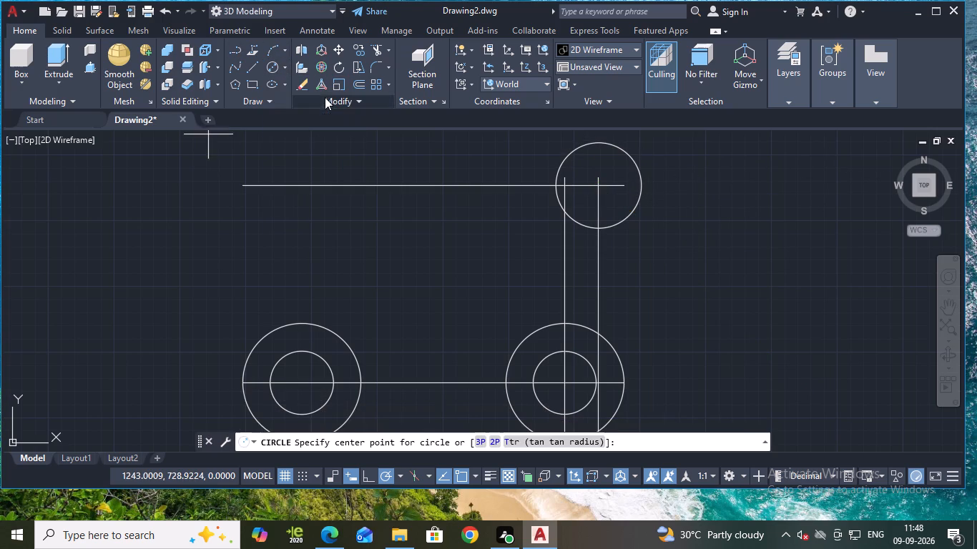
click(600, 185)
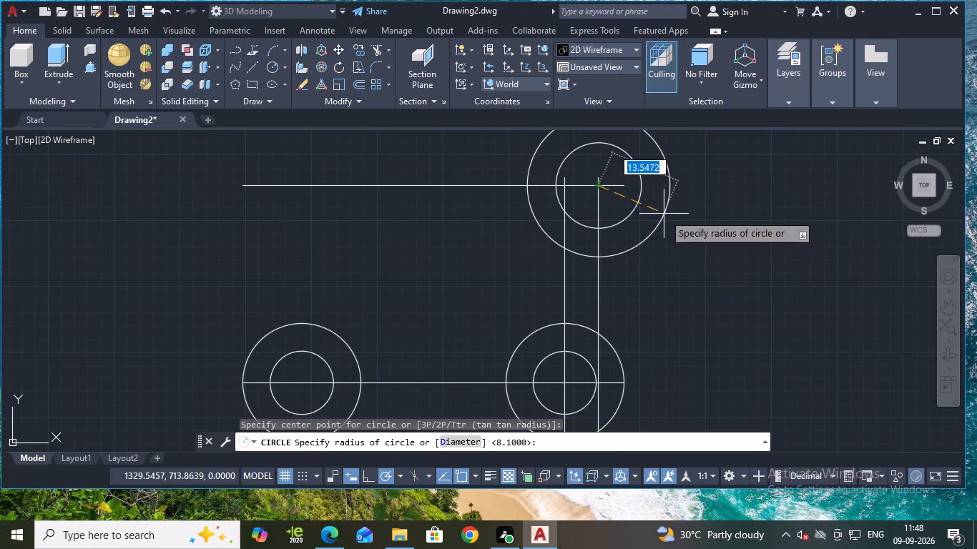
text(22.4)
key(Return)
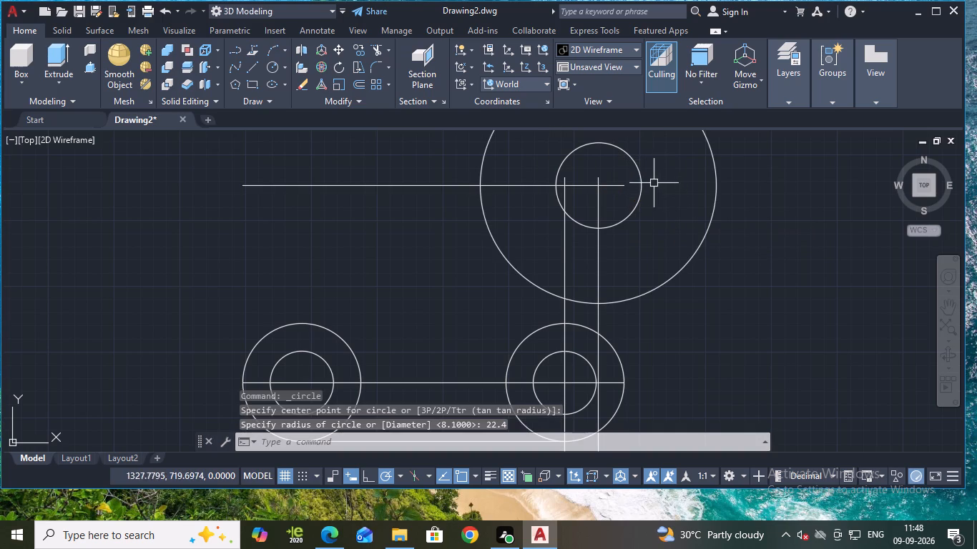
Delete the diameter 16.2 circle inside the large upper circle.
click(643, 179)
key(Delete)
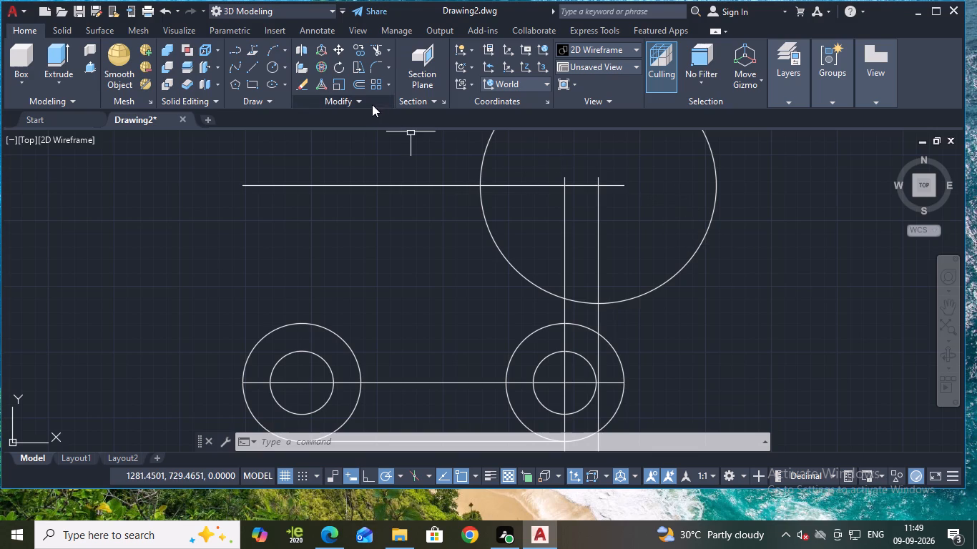
Draw a circle of radius 16.2 concentric with the radius 22.4 circle.
click(272, 65)
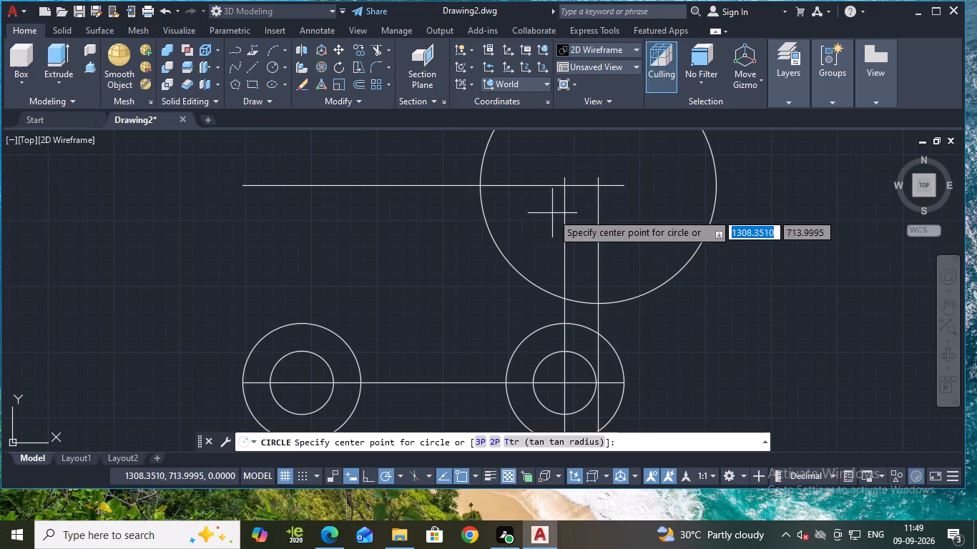
click(599, 187)
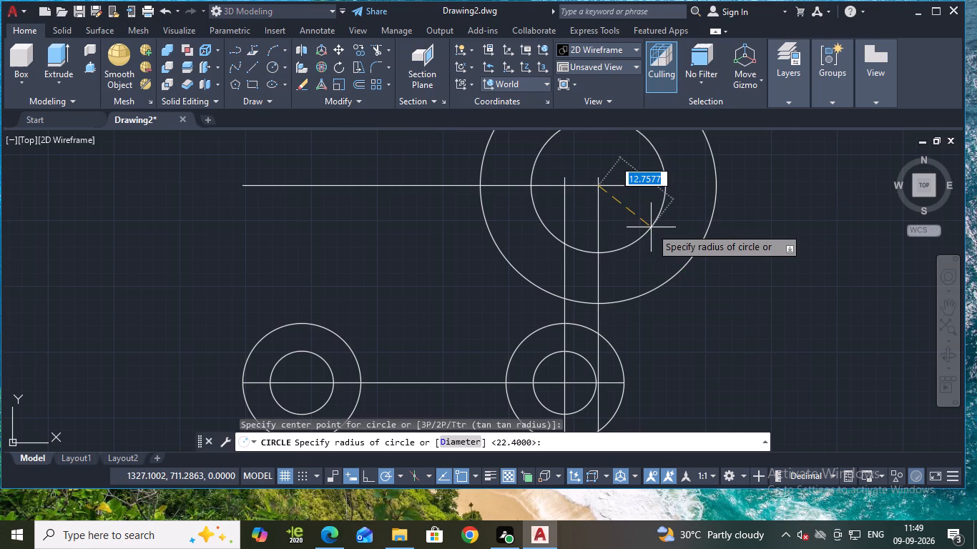
text(16.2)
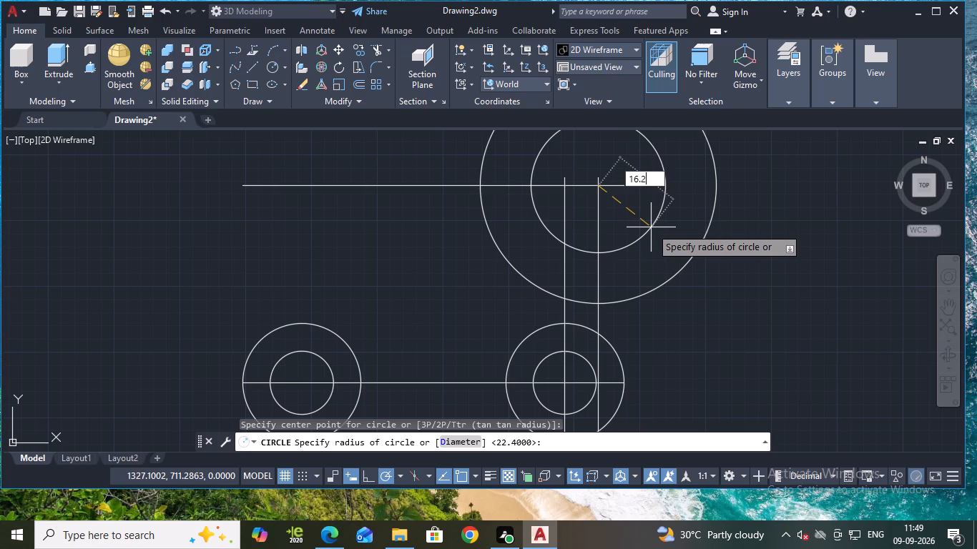
key(Return)
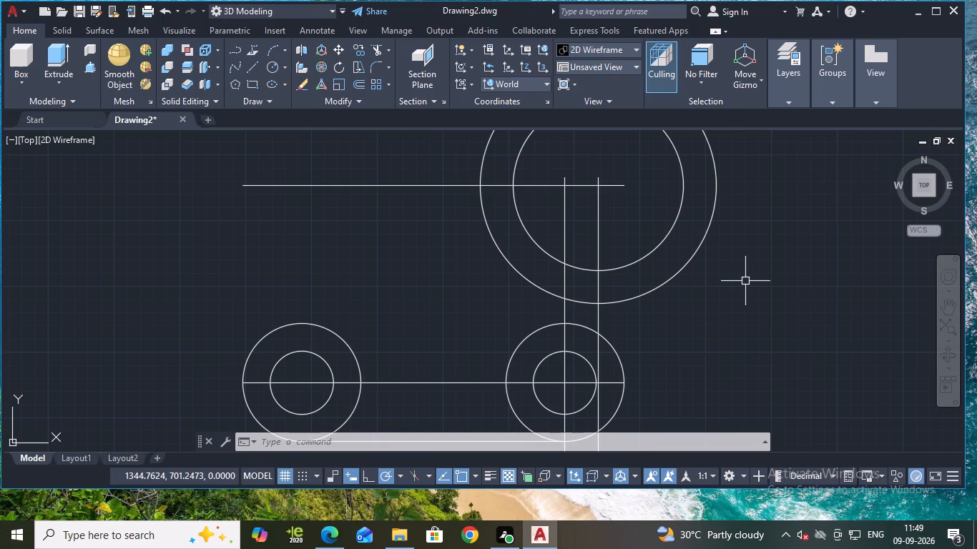
Erase the vertical line that passes through the center of the lower right circles.
scroll(710, 299, down, 1)
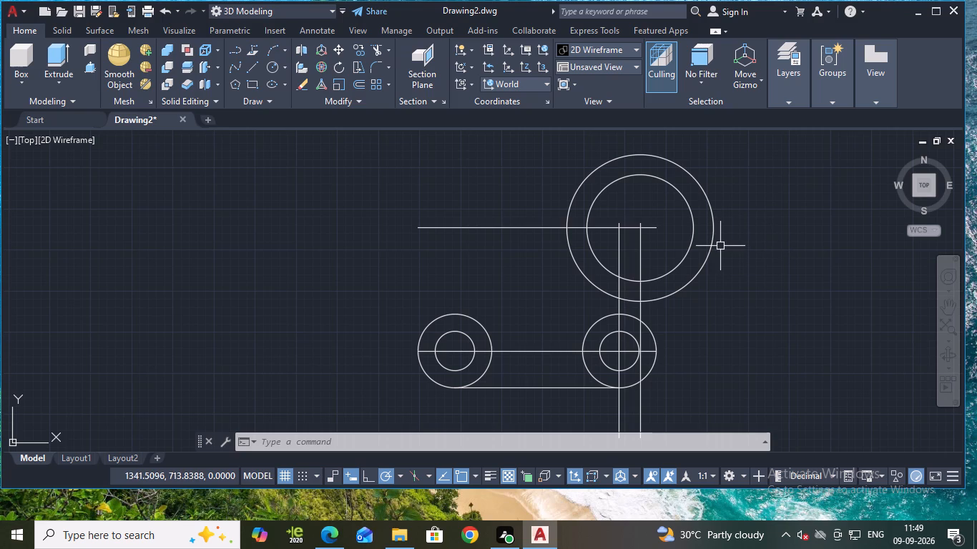
scroll(632, 252, up, 1)
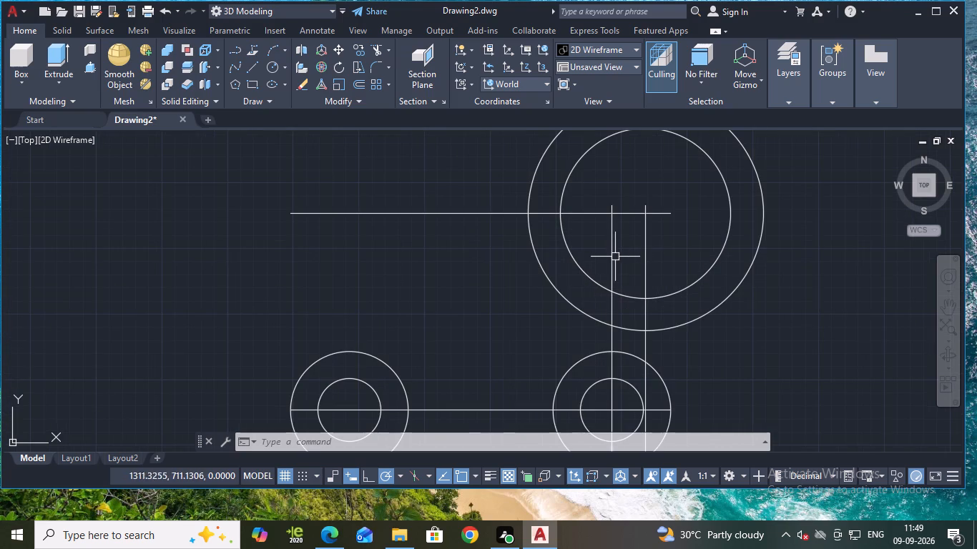
click(611, 257)
key(e)
key(Return)
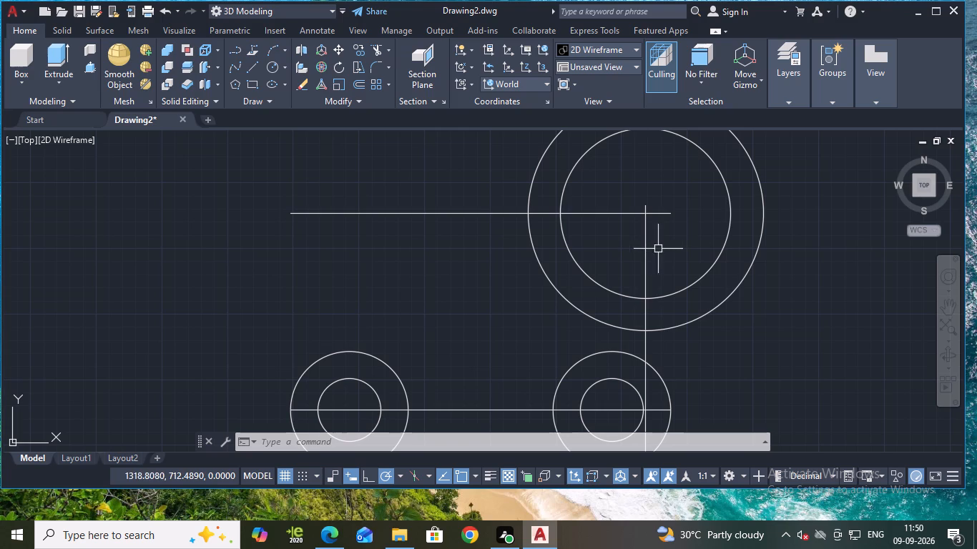
Offset the vertical line through the large upper circles to the left by 63.2.
click(643, 267)
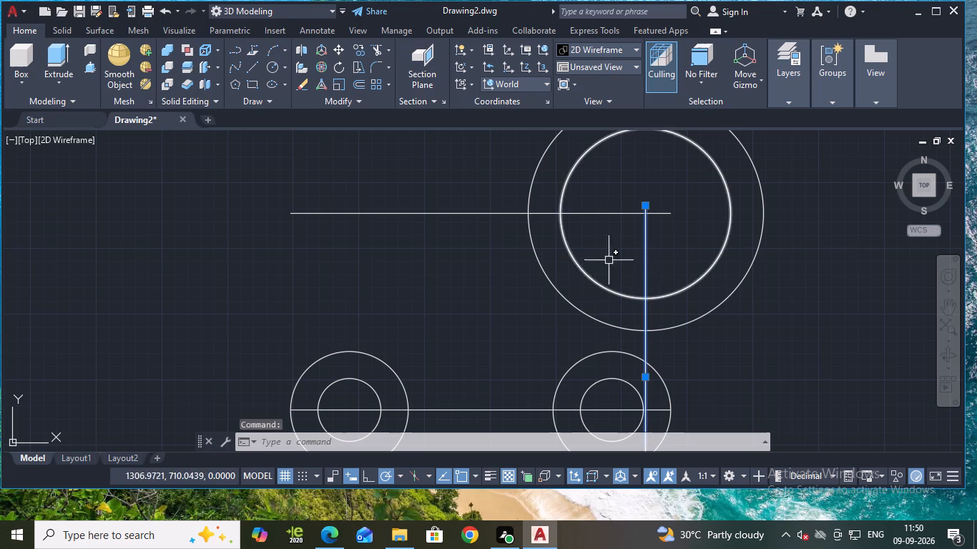
key(Escape)
key(o)
key(Return)
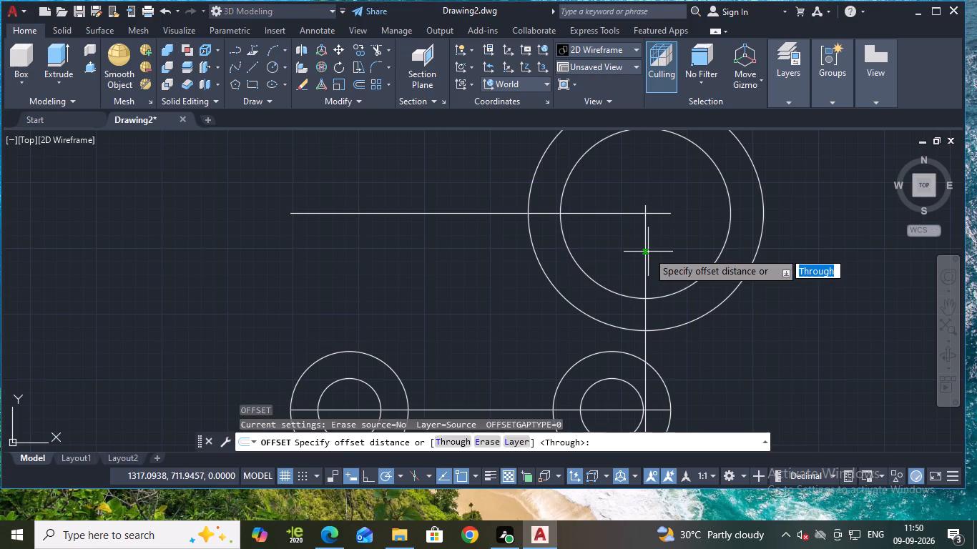
key(Return)
click(647, 252)
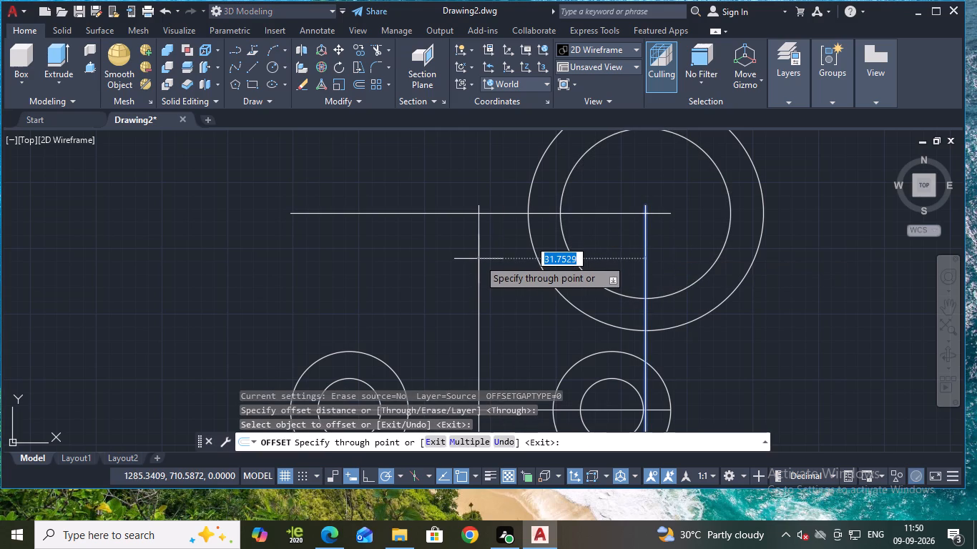
key(6)
text(3.2)
key(Return)
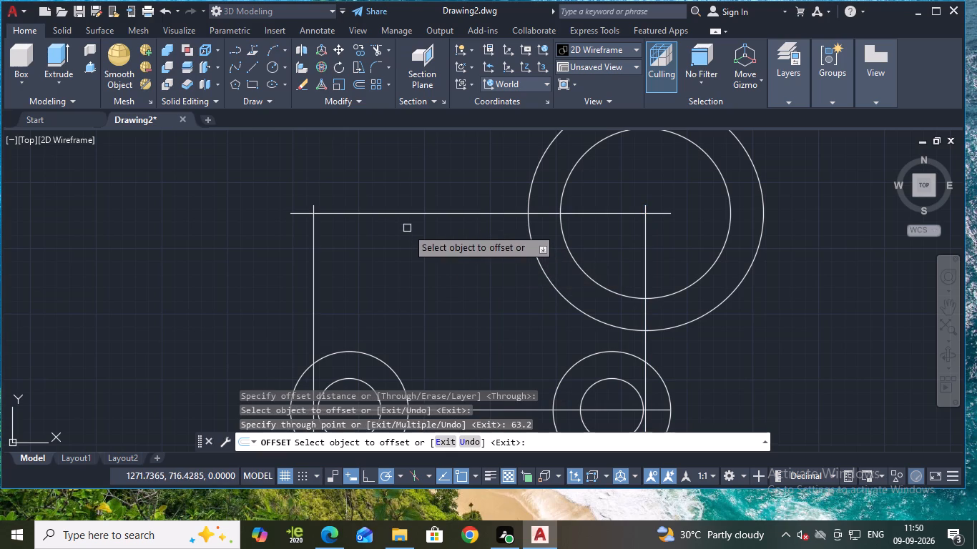
key(Escape)
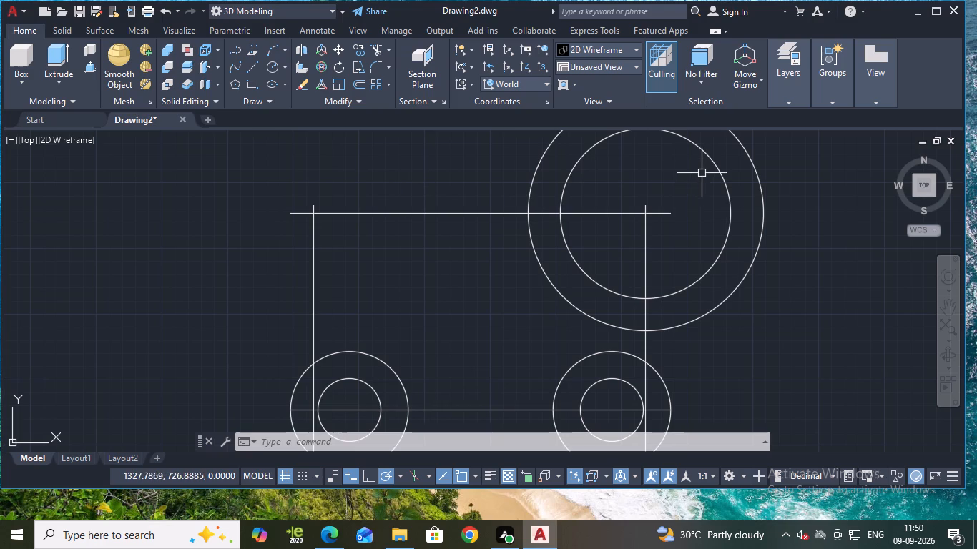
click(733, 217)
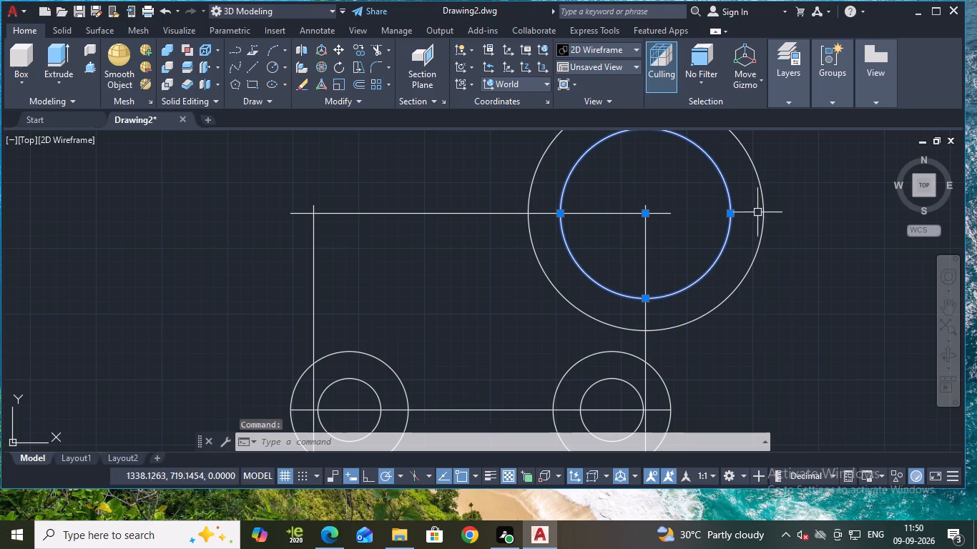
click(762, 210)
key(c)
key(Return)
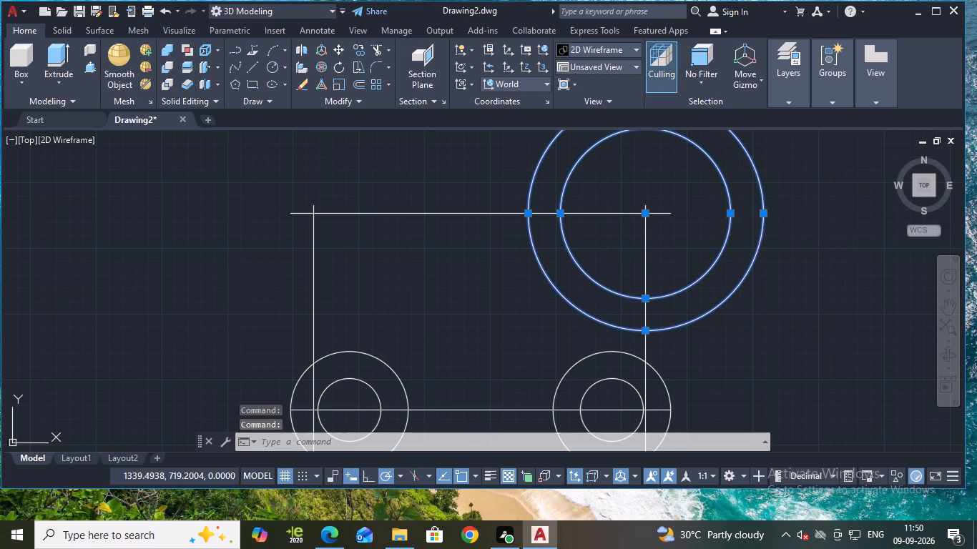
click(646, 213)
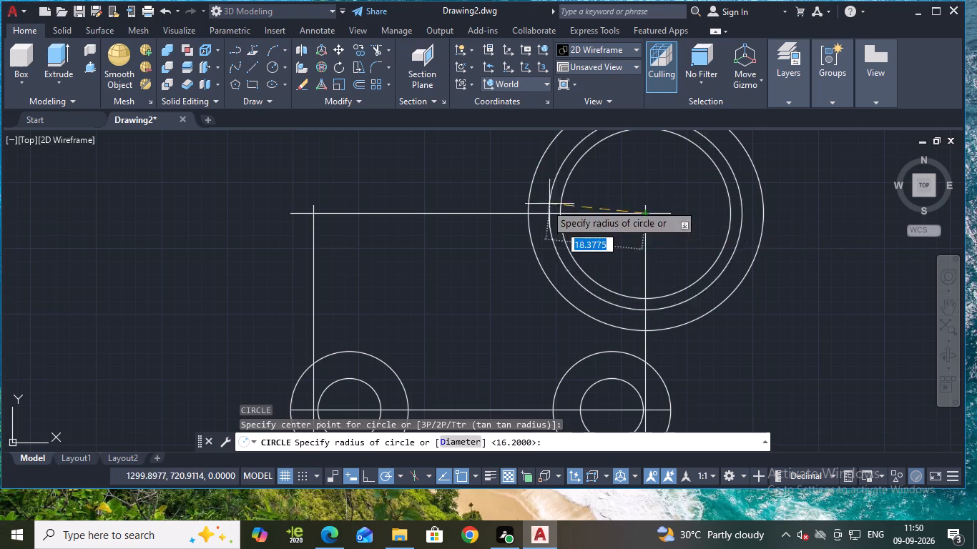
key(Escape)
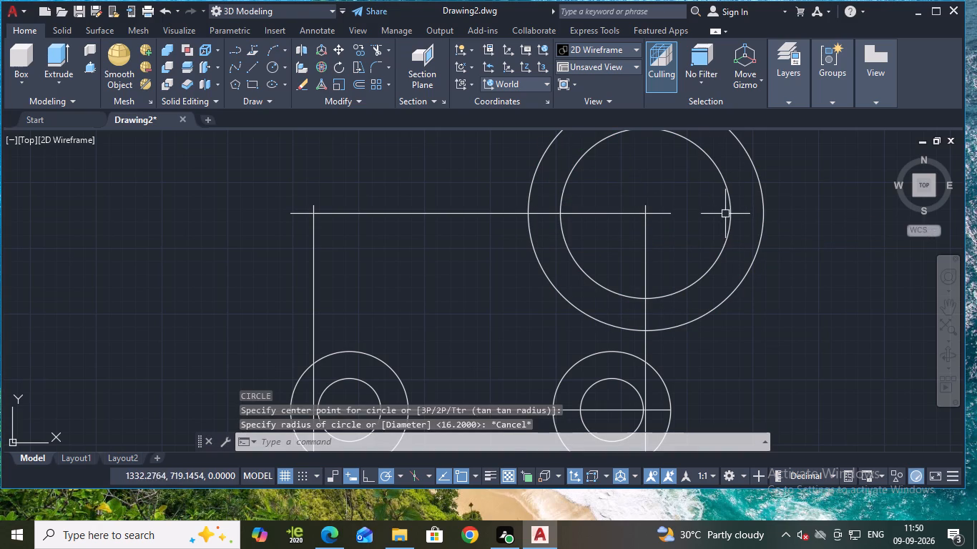
Copy the two large upper concentric circles from their center to the intersection of the left vertical and upper horizontal lines.
click(727, 215)
click(731, 216)
click(731, 216)
click(730, 213)
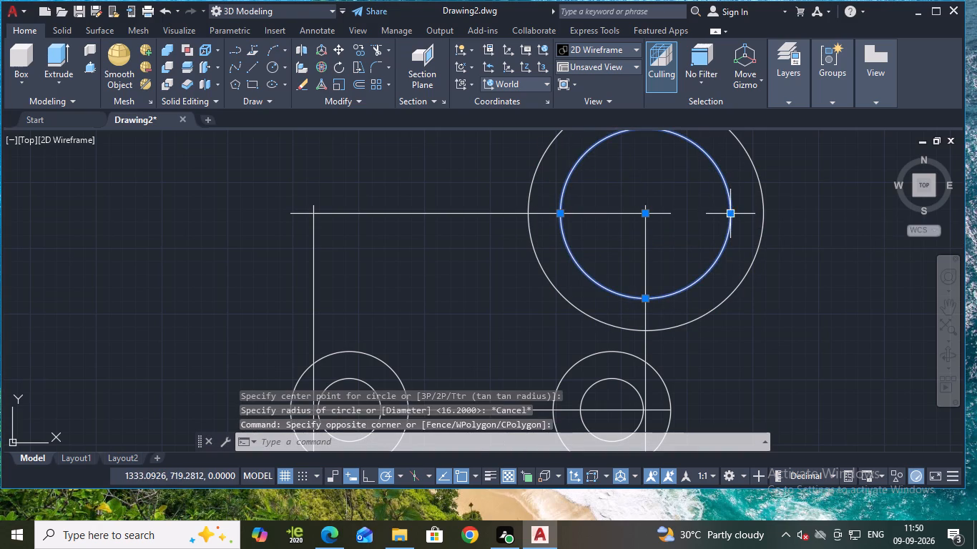
click(763, 187)
text(co)
key(Return)
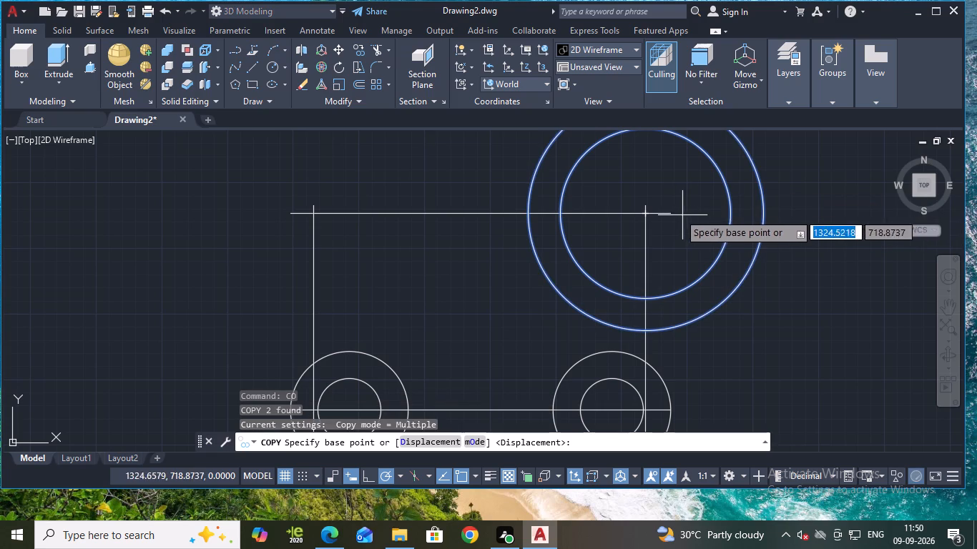
click(648, 212)
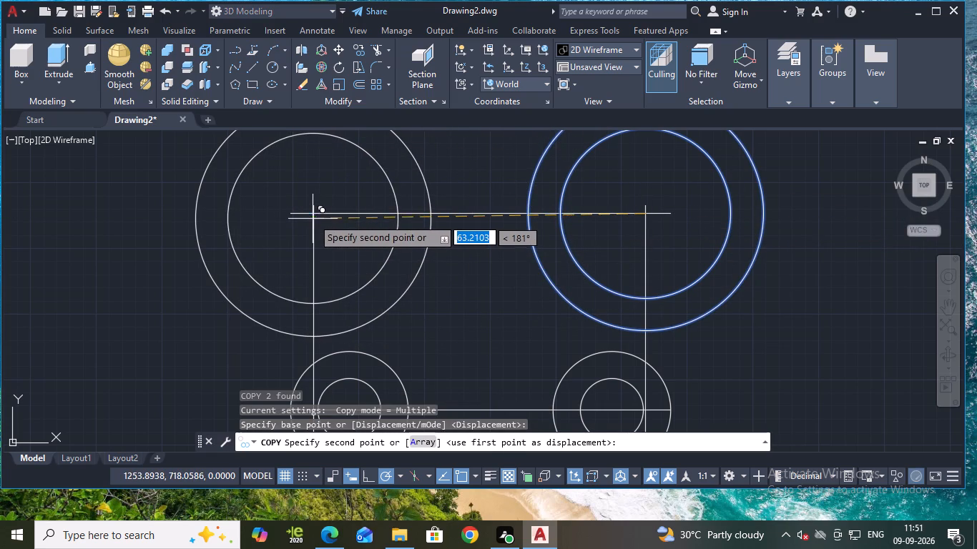
scroll(313, 213, up, 3)
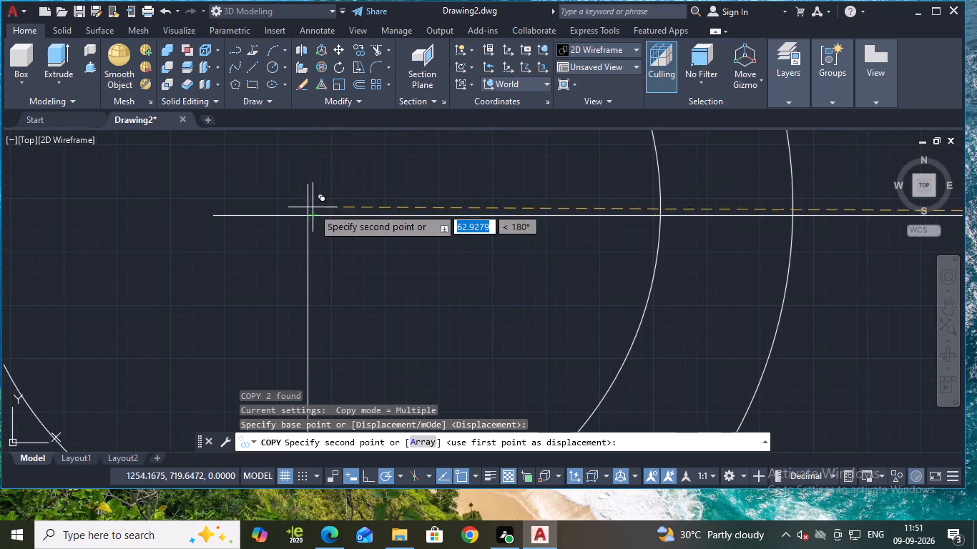
click(306, 217)
scroll(396, 229, down, 3)
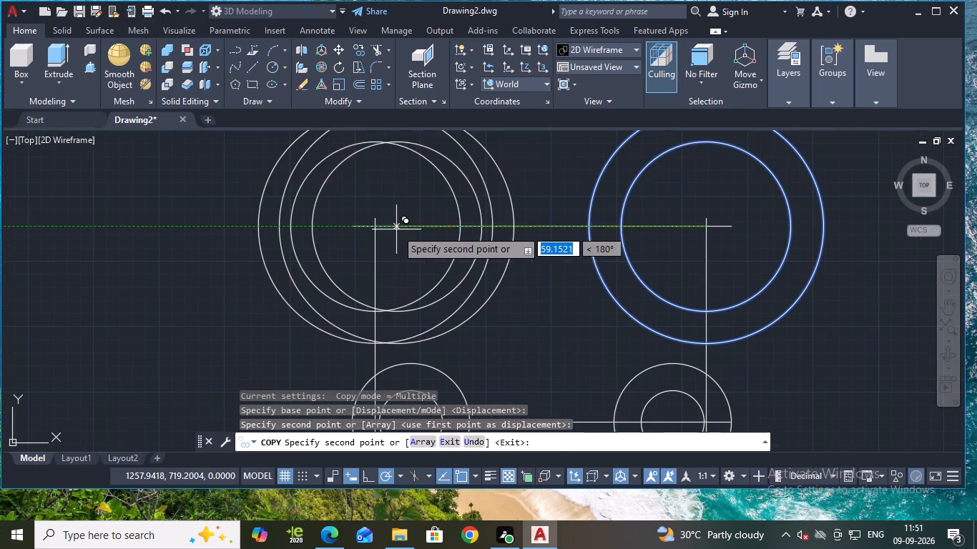
key(Escape)
scroll(774, 303, down, 2)
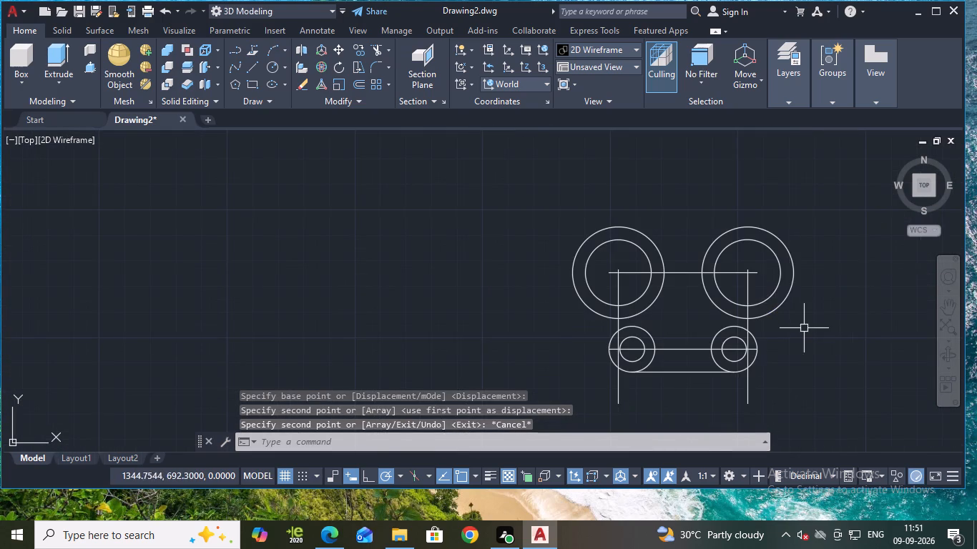
Offset the horizontal line through the large upper circles' centers downward by 4.2.
middle_drag(805, 329, 776, 307)
scroll(757, 296, up, 1)
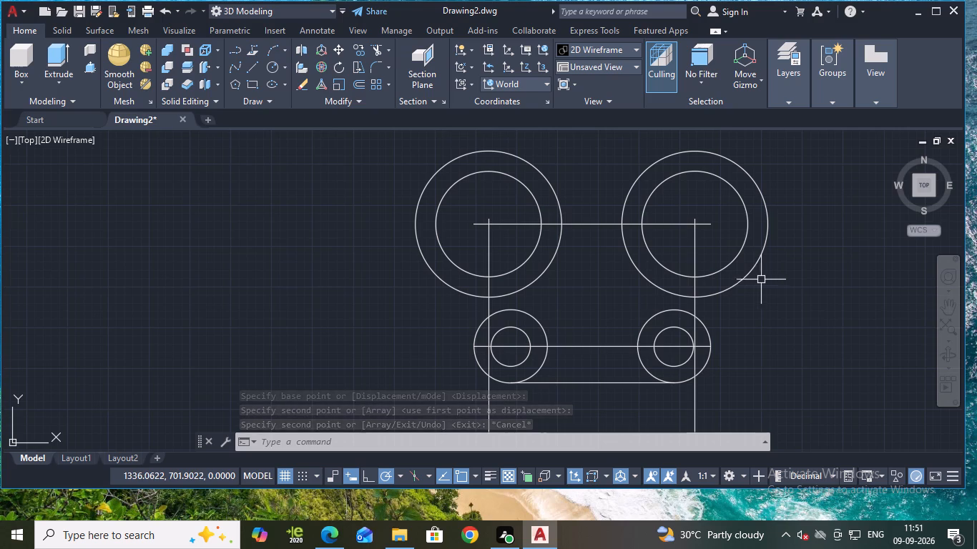
key(Escape)
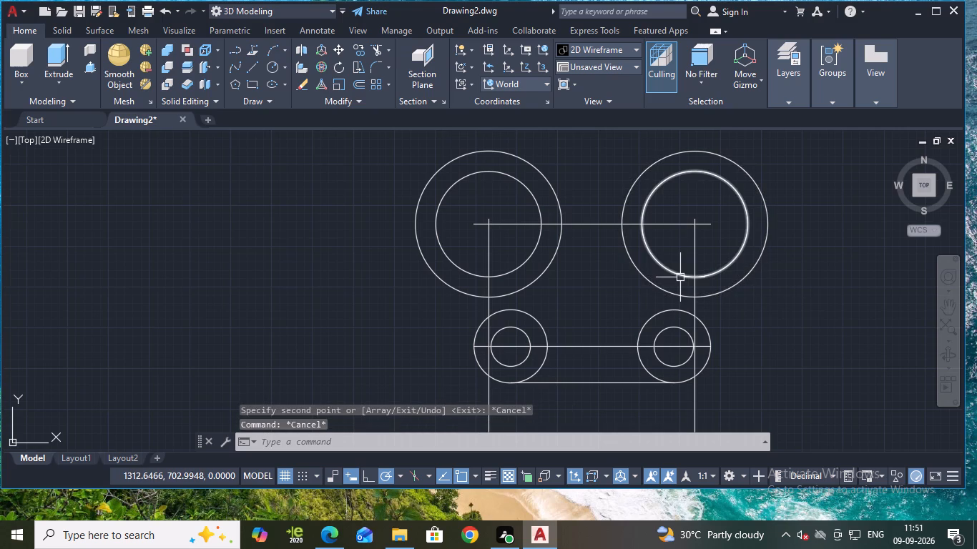
scroll(688, 271, up, 1)
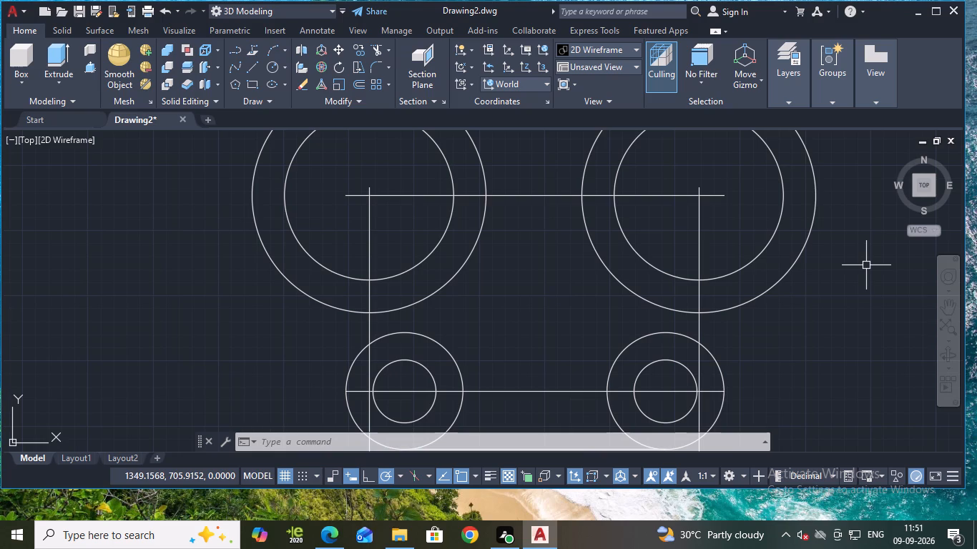
key(Escape)
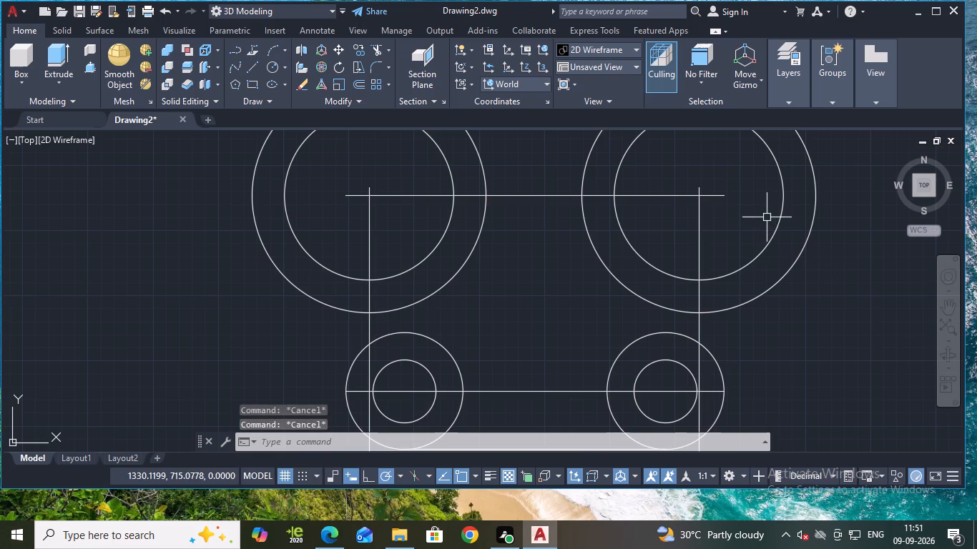
key(o)
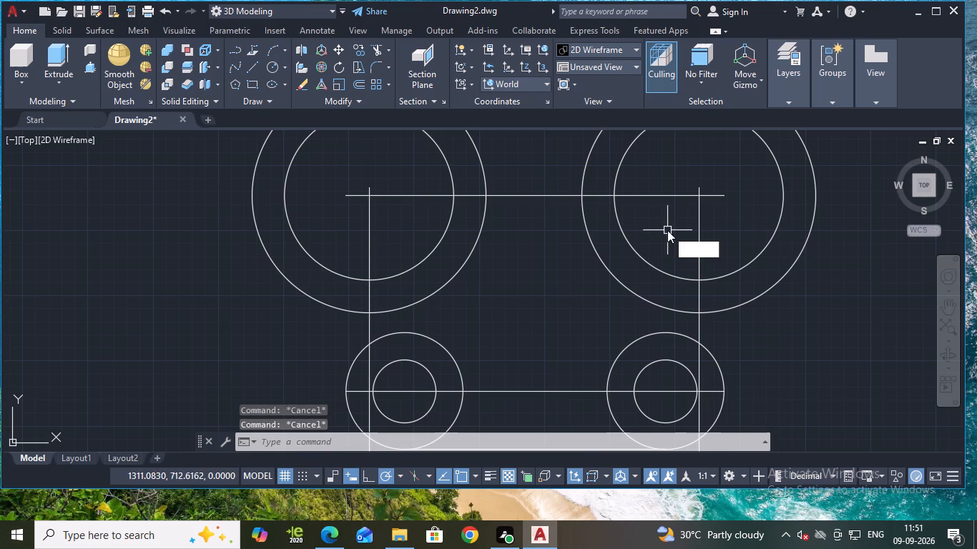
key(Return)
key(Return)
click(539, 198)
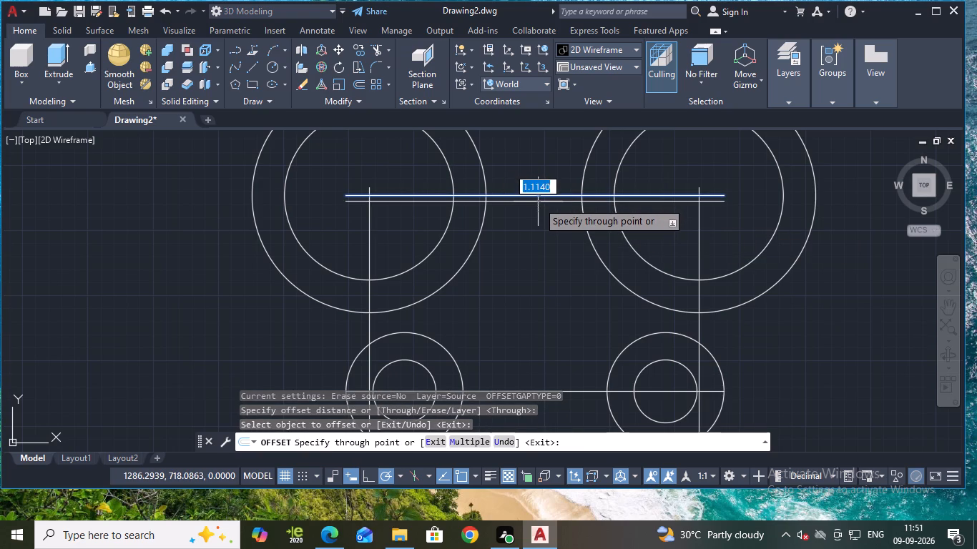
text(4.2)
key(Return)
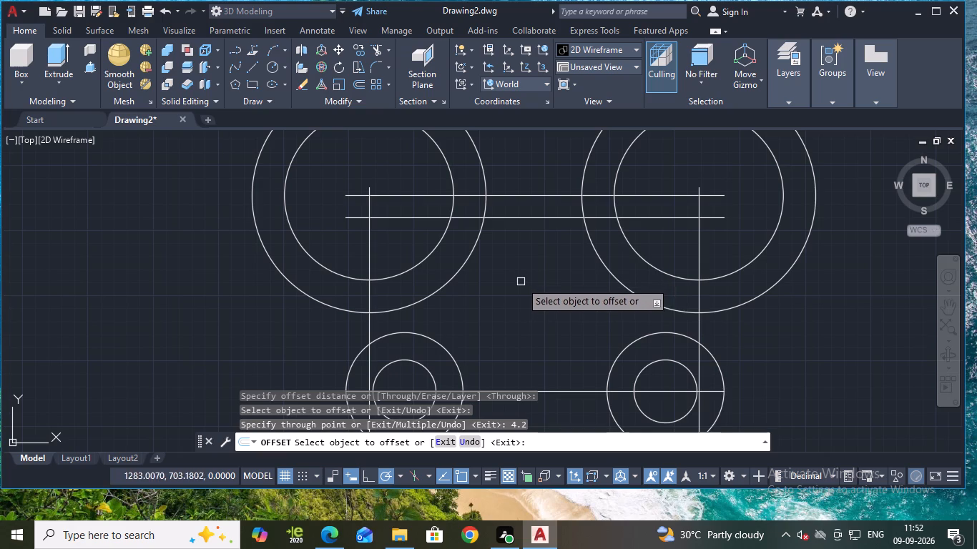
middle_drag(530, 286, 536, 282)
key(Escape)
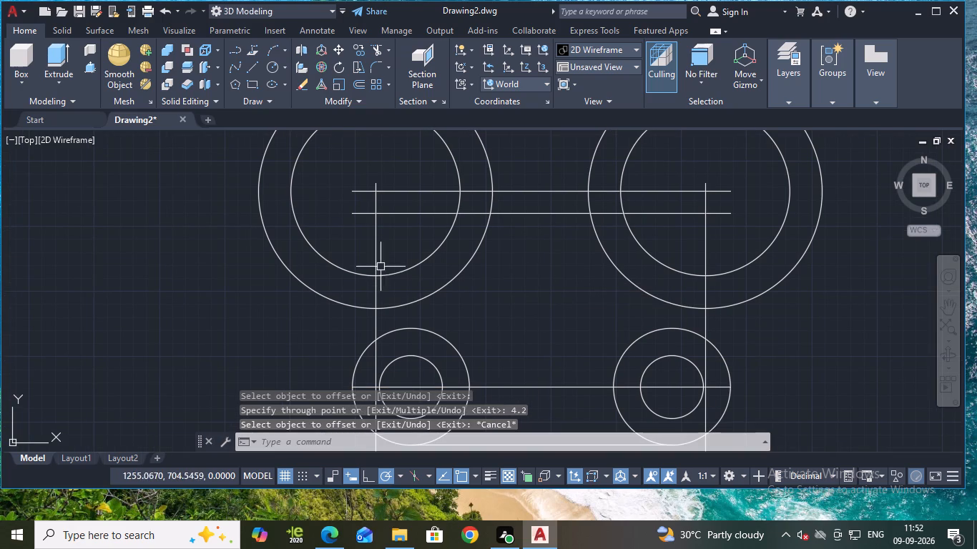
Draw a radius 10 circle tangent to the outer upper left circle and the outer lower left circle, on their outer side.
click(285, 65)
click(317, 202)
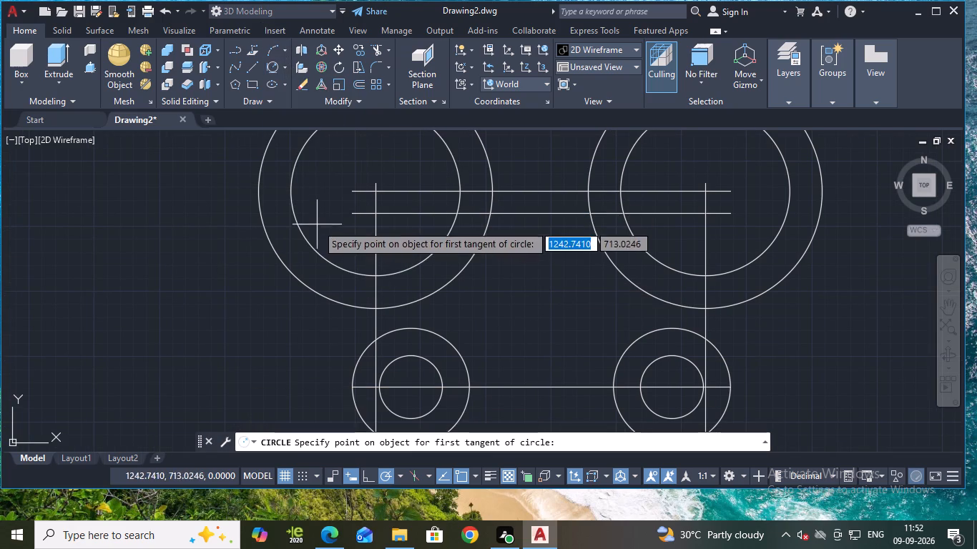
click(300, 284)
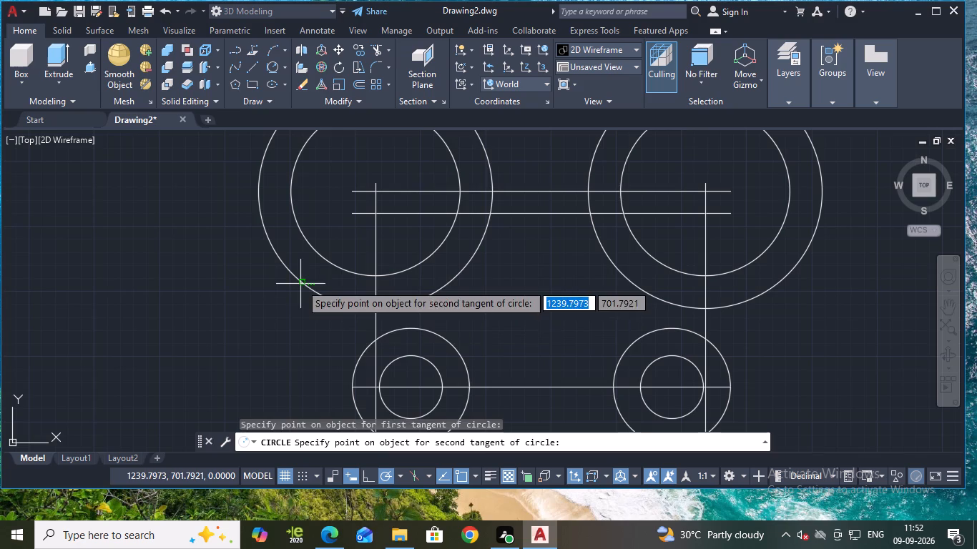
click(354, 369)
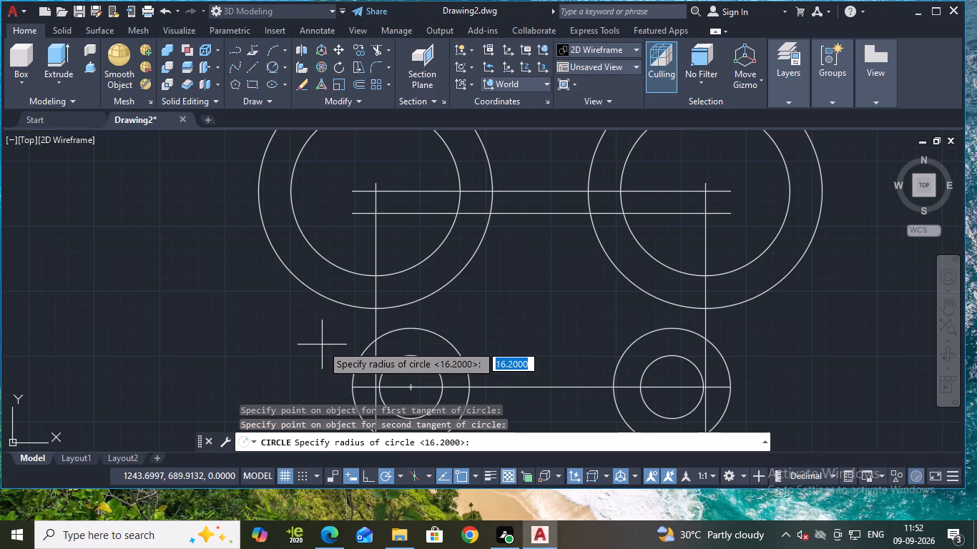
text(10)
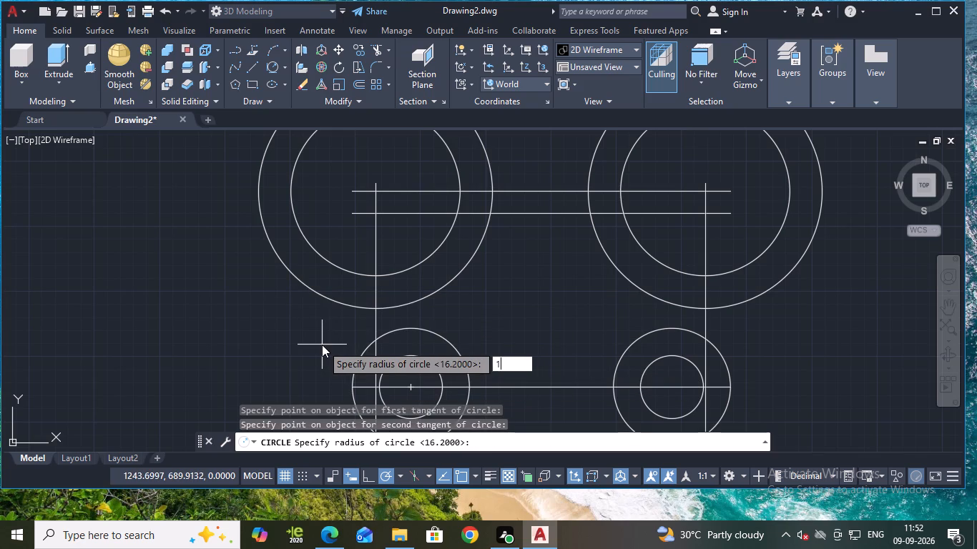
key(Return)
Draw a radius 10 circle tangent to the outer upper right circle and the outer lower right circle, on their outer side.
middle_drag(804, 364, 730, 312)
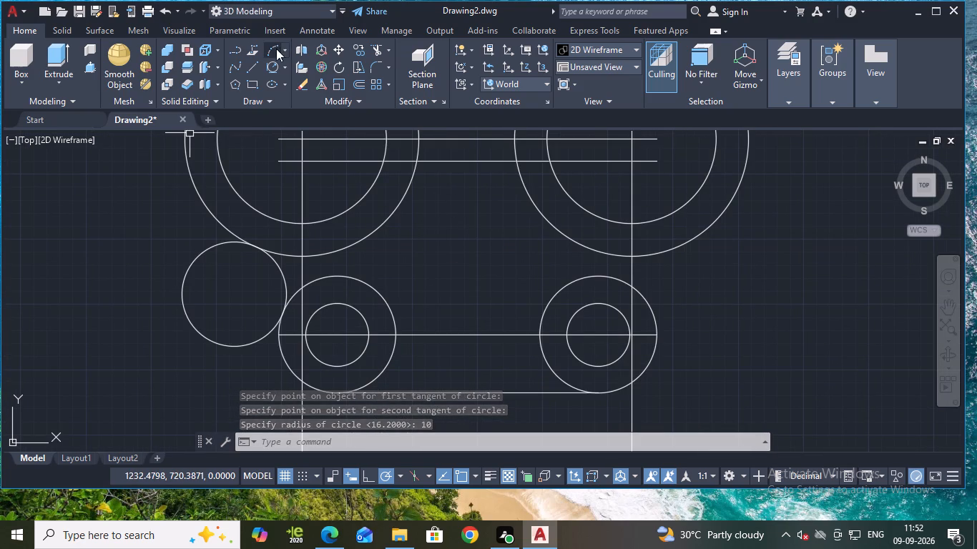
click(270, 66)
click(684, 243)
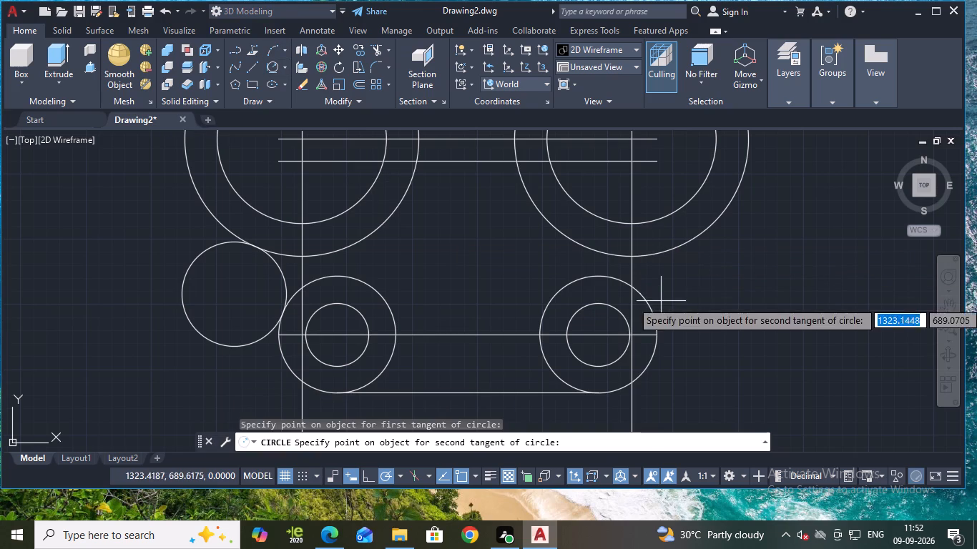
click(652, 316)
text(10)
key(Return)
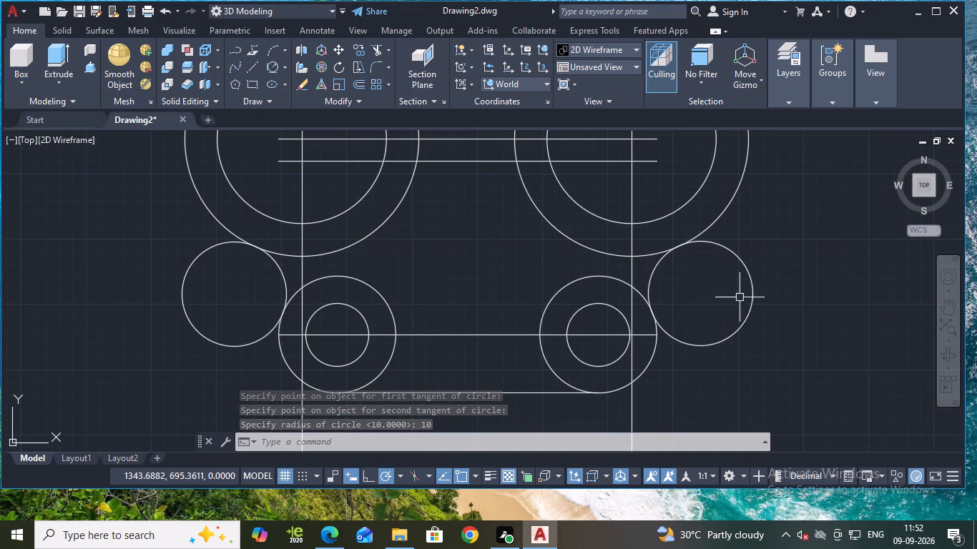
Trim the left tangent circle to its connecting arc and remove the inner portions of the outer lower left circle.
middle_drag(461, 282, 478, 290)
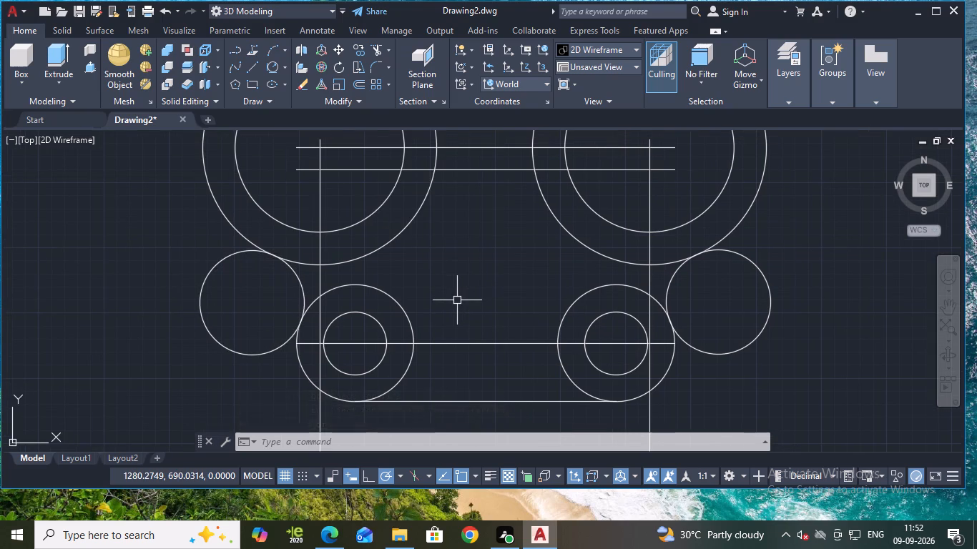
key(Escape)
text(tr)
key(Return)
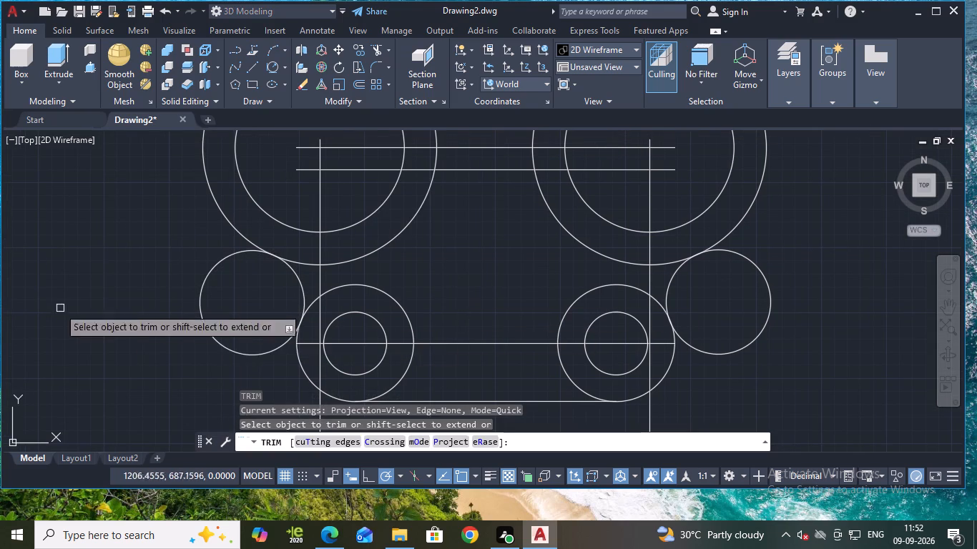
click(208, 281)
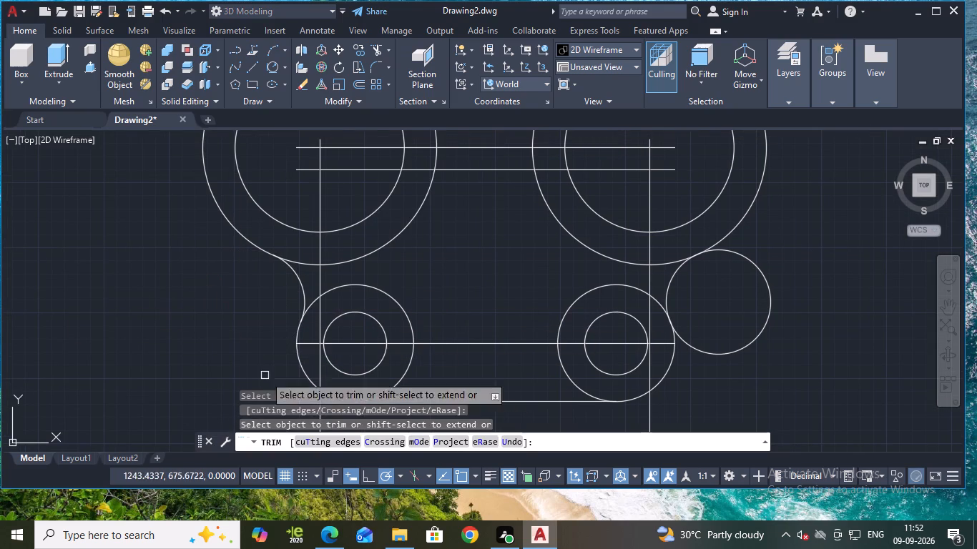
click(395, 300)
scroll(319, 320, up, 1)
click(307, 294)
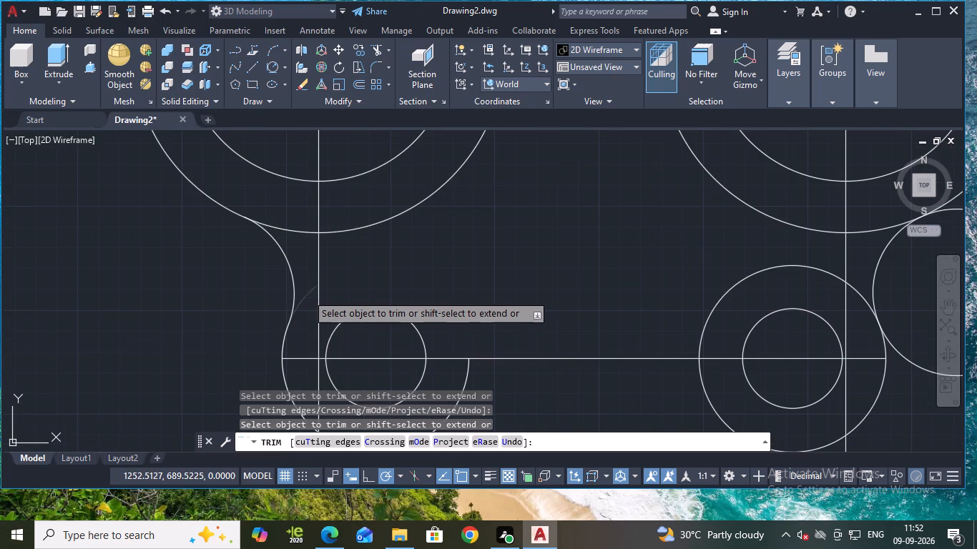
middle_drag(473, 336, 495, 234)
click(491, 275)
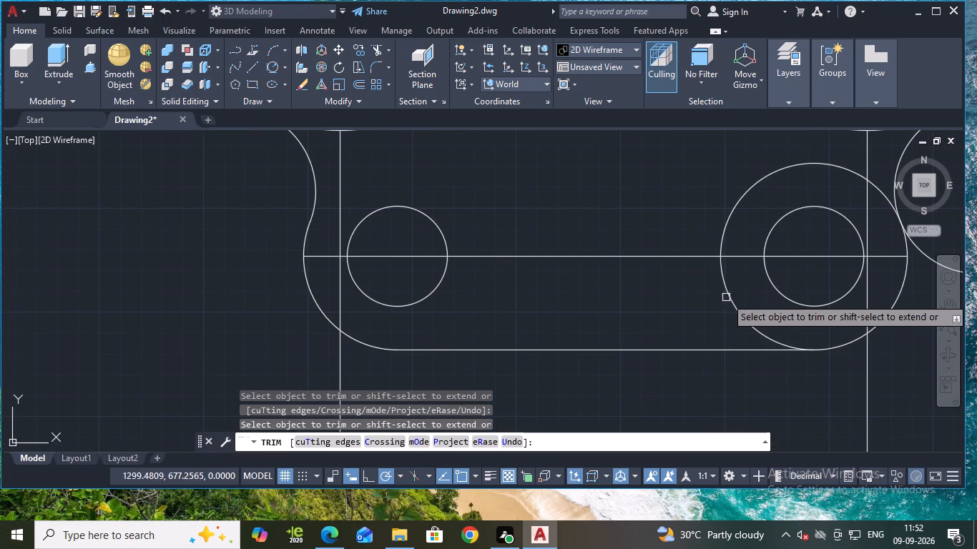
Trim the right tangent circle to its connecting arc and remove the inner portions of the outer lower right circle.
click(731, 305)
middle_drag(717, 307, 579, 372)
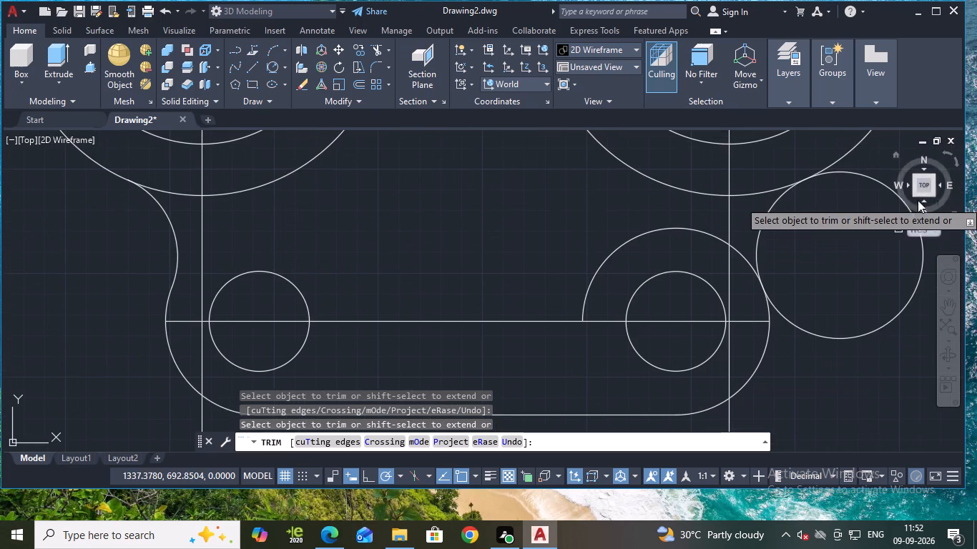
click(868, 180)
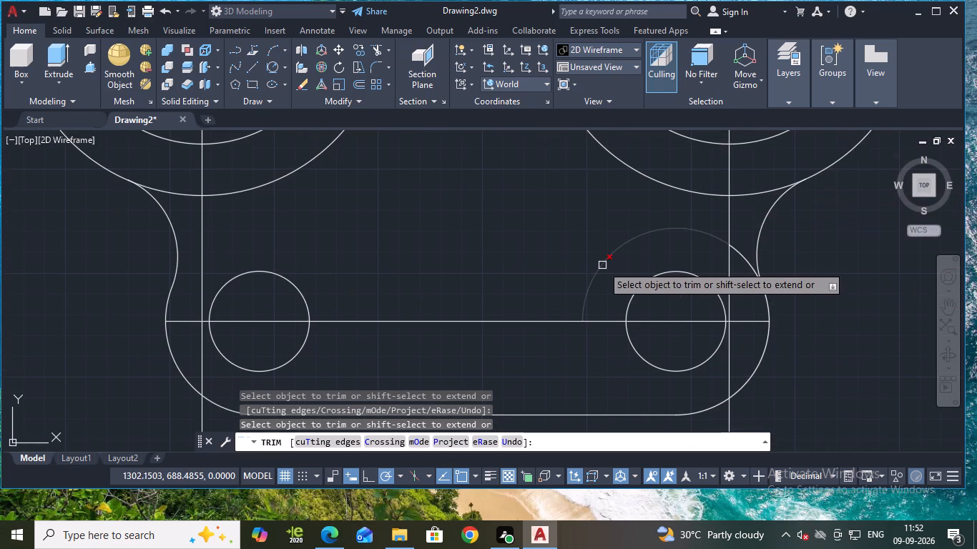
click(602, 267)
click(737, 257)
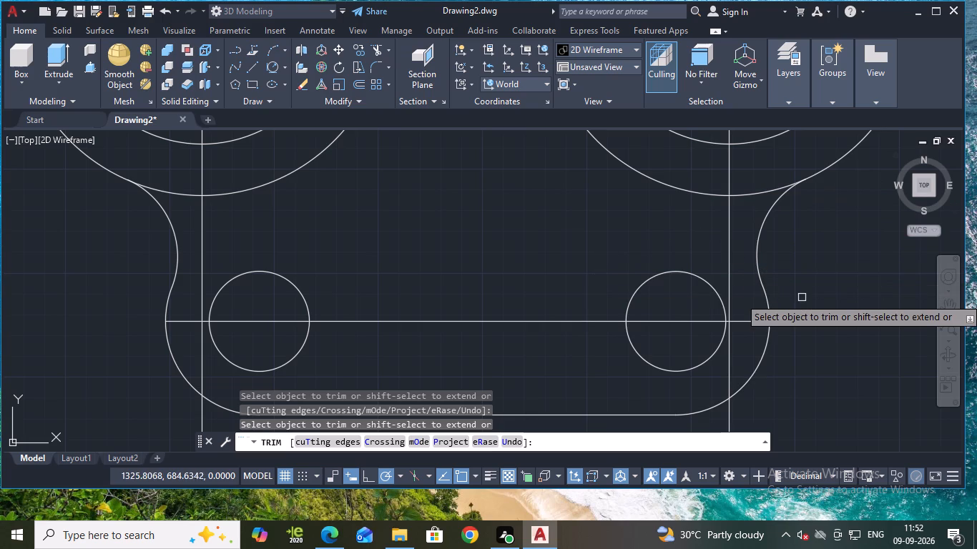
scroll(802, 298, down, 1)
middle_drag(617, 247, 595, 295)
middle_drag(591, 262, 591, 315)
key(Escape)
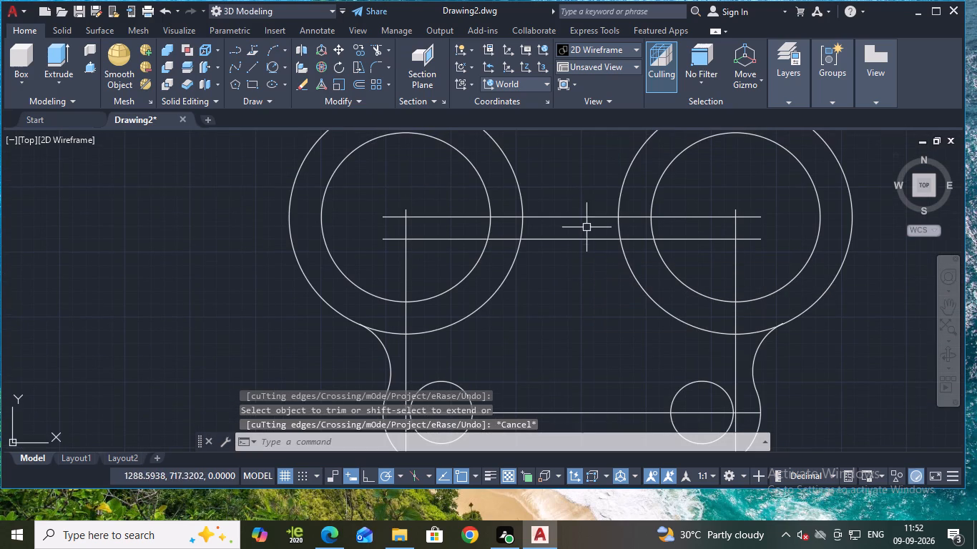
Erase the original horizontal line passing through the centers of the large upper circles.
click(574, 219)
key(e)
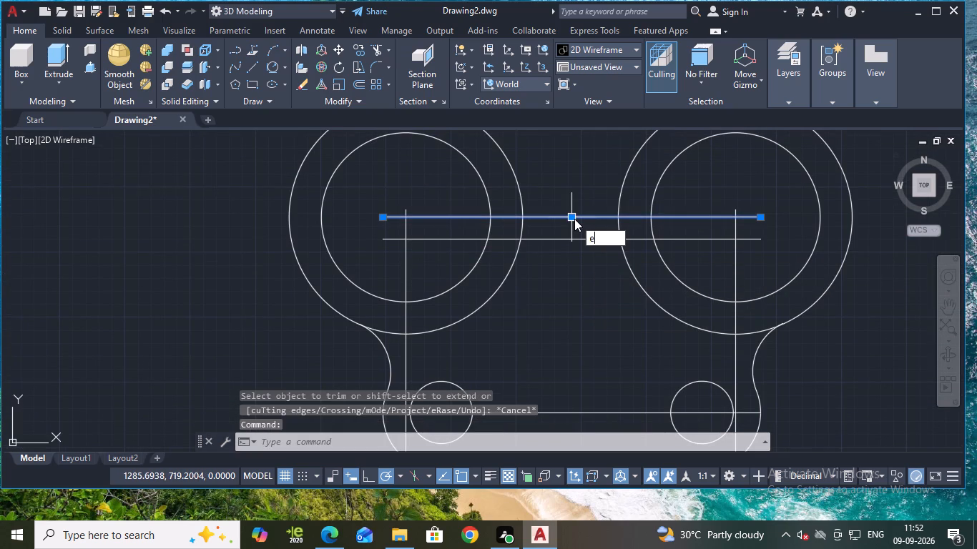
key(Return)
Extend the left vertical line upward to the top of the outer upper left circle.
middle_drag(572, 292, 567, 345)
text(ex)
key(Return)
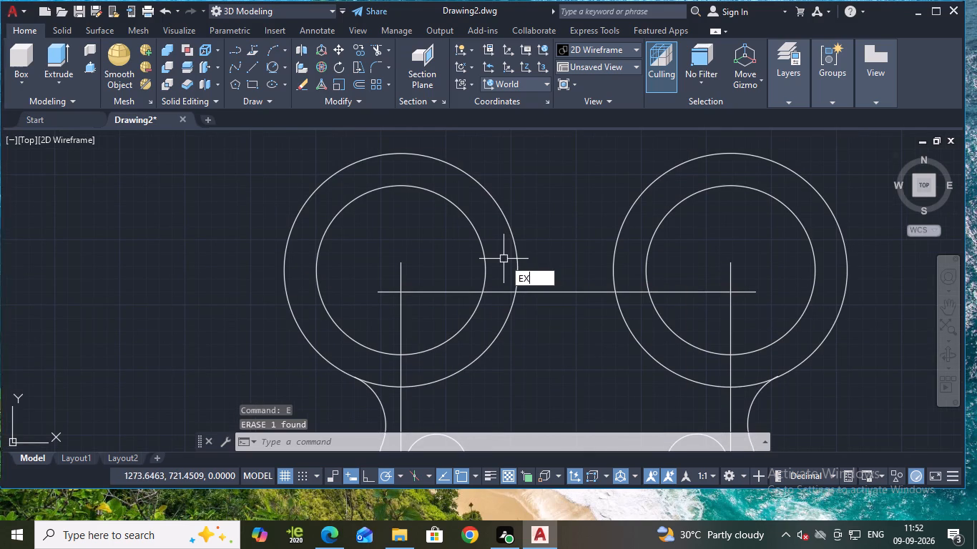
click(398, 272)
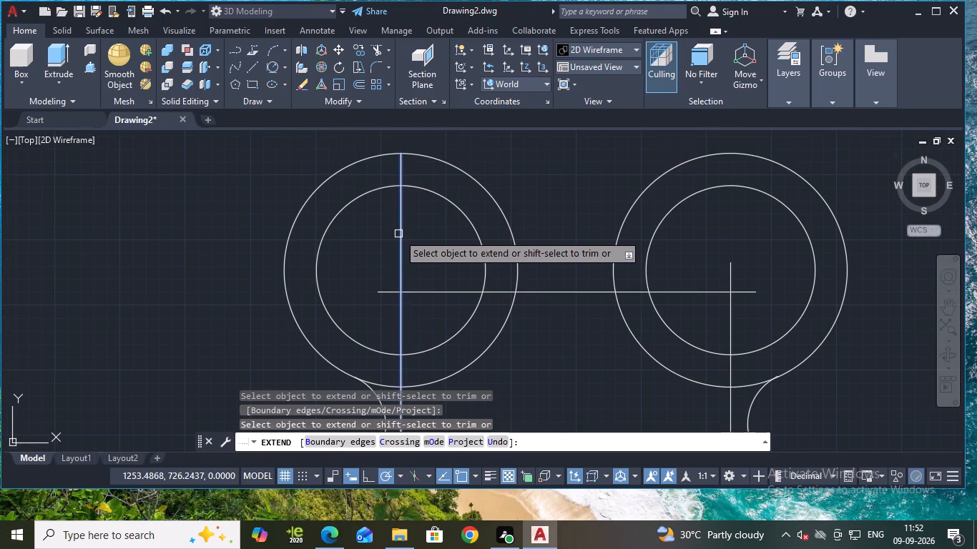
click(398, 234)
key(Escape)
Offset the vertical line through the upper left circles by 5 to each side.
key(o)
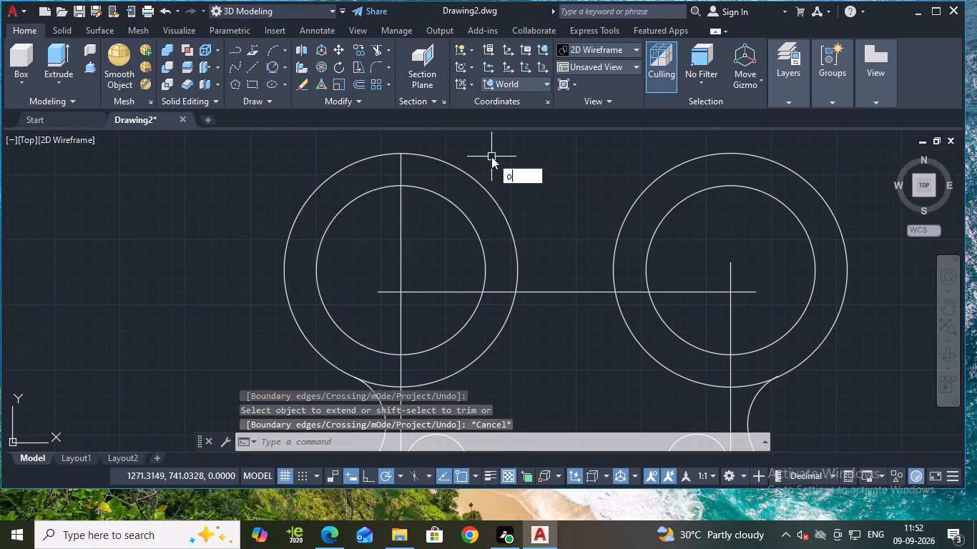
key(Return)
key(Return)
click(403, 176)
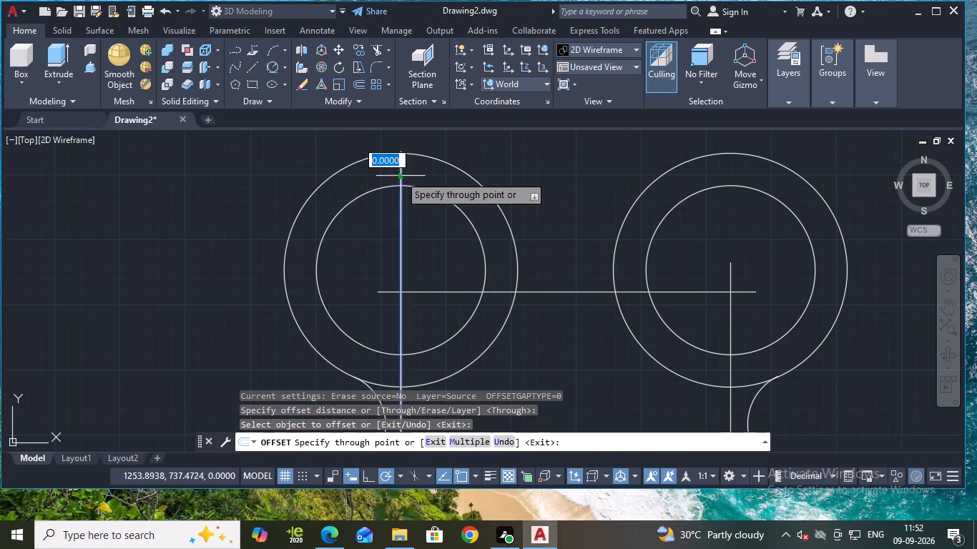
key(5)
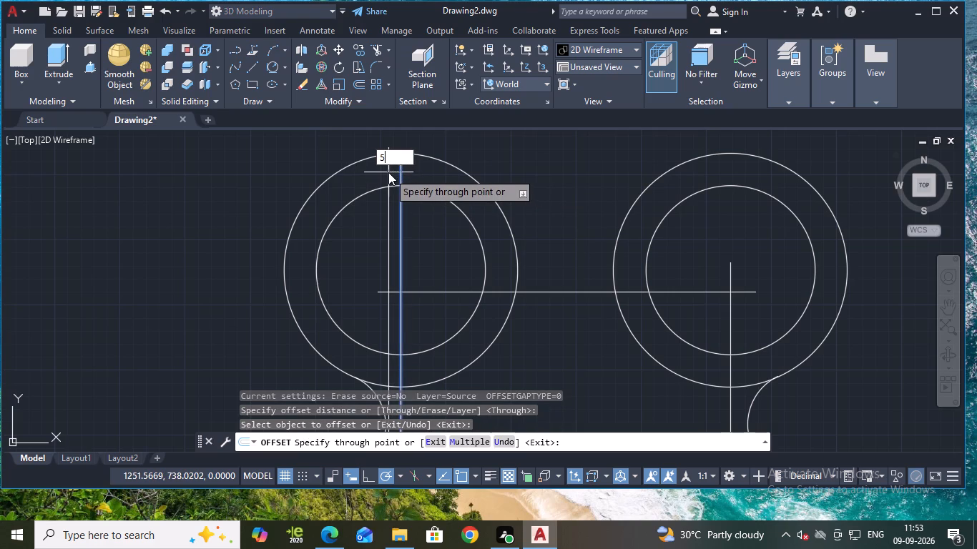
key(Return)
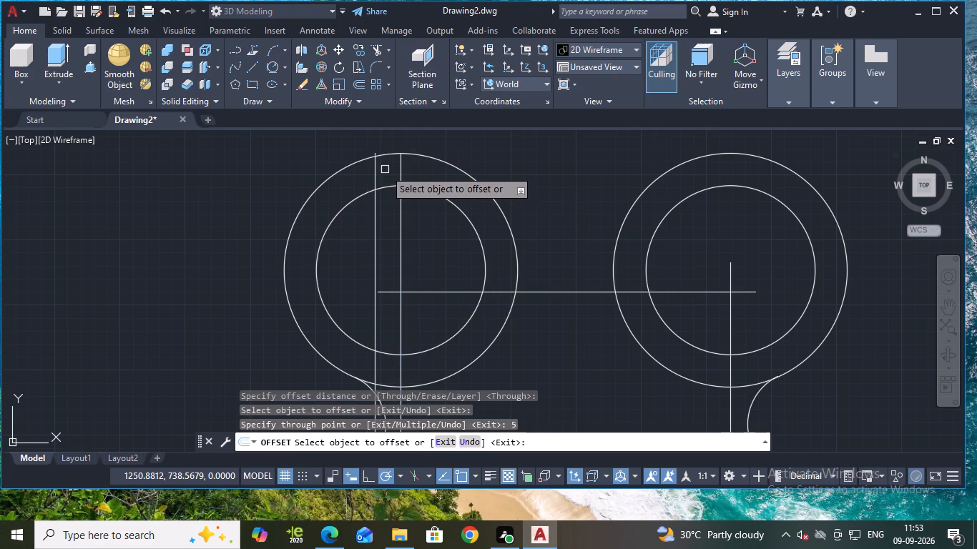
click(398, 174)
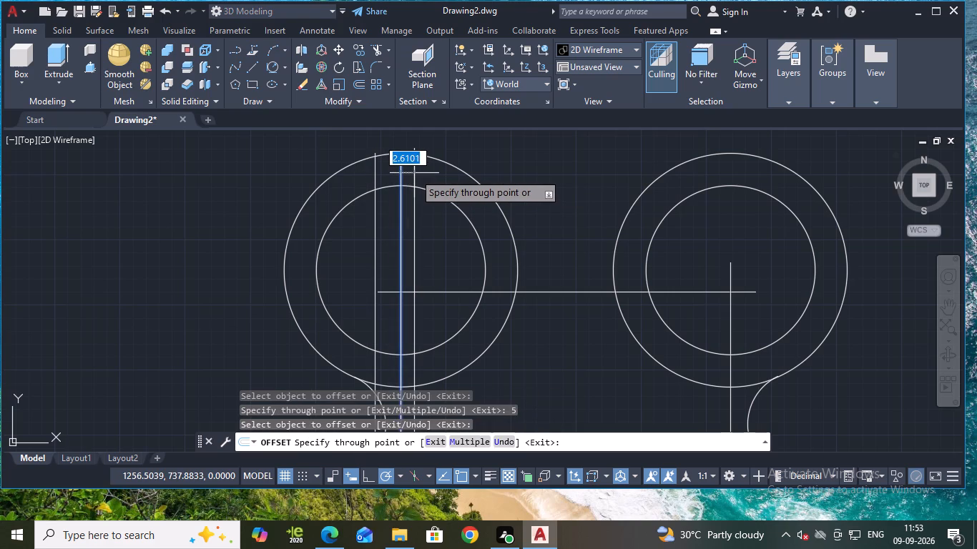
key(5)
key(Return)
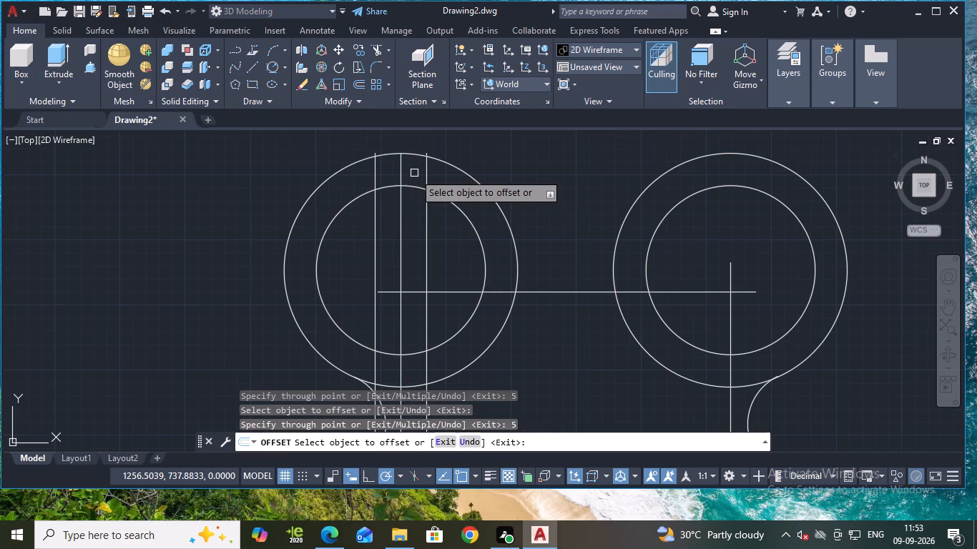
key(Escape)
Trim the outer upper left circle between the offset lines, their ends above it, and the center line above the inner circle.
text(tr)
key(Return)
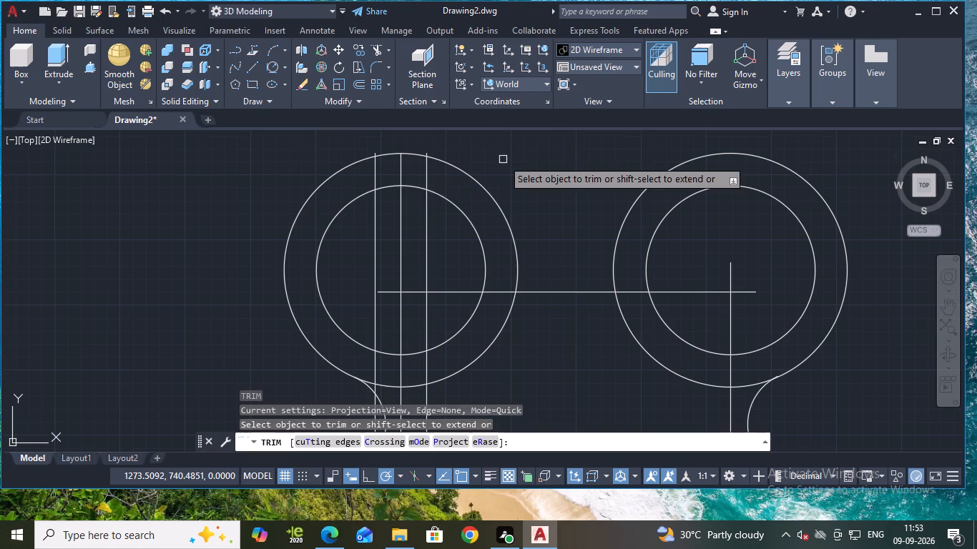
click(388, 157)
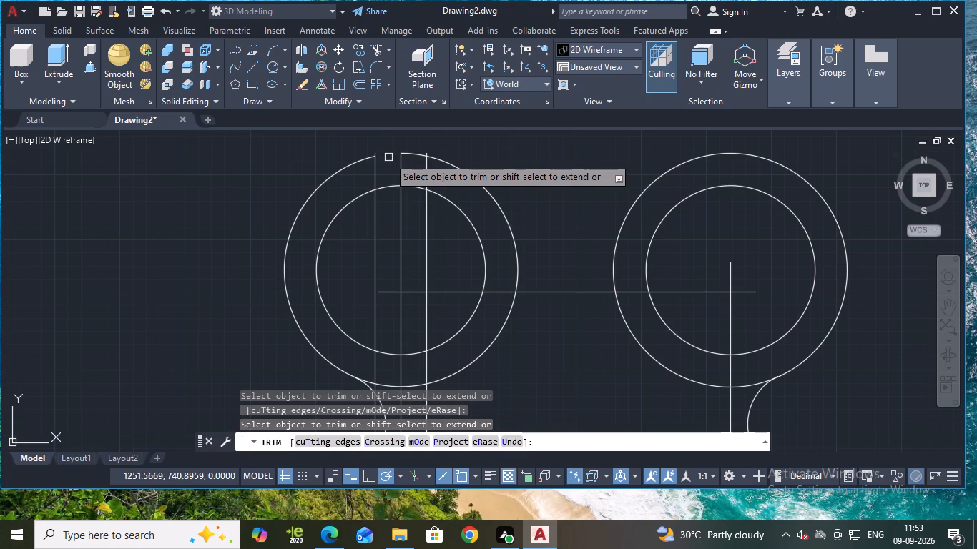
click(403, 157)
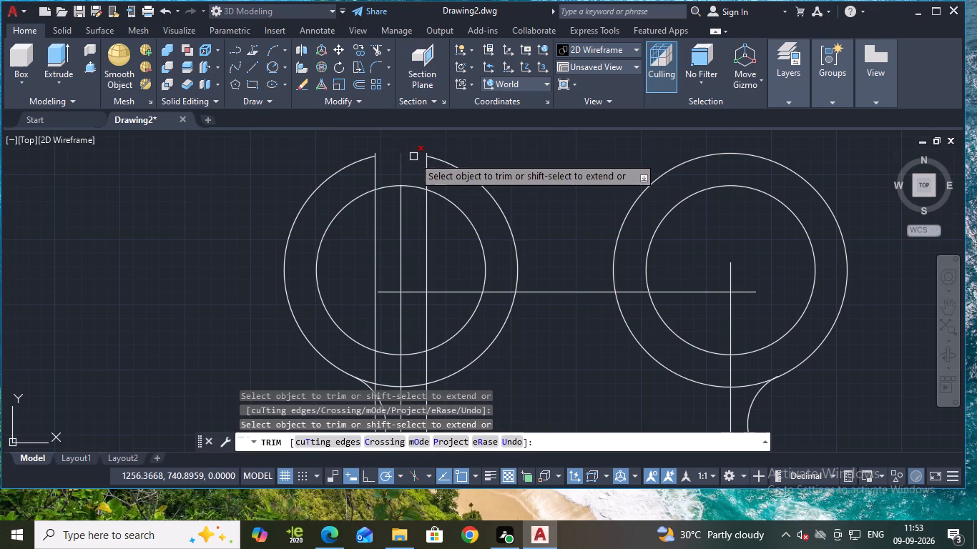
scroll(409, 156, up, 3)
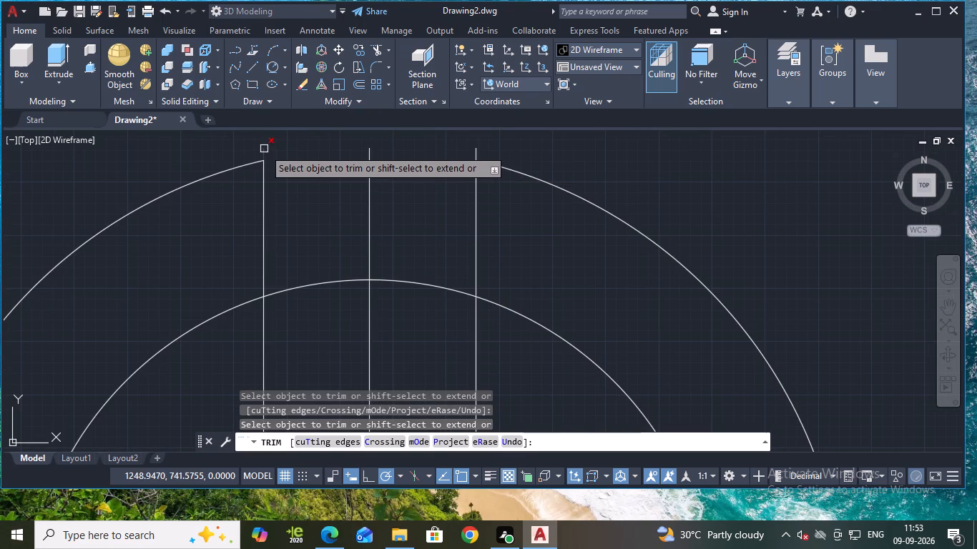
click(264, 149)
click(473, 150)
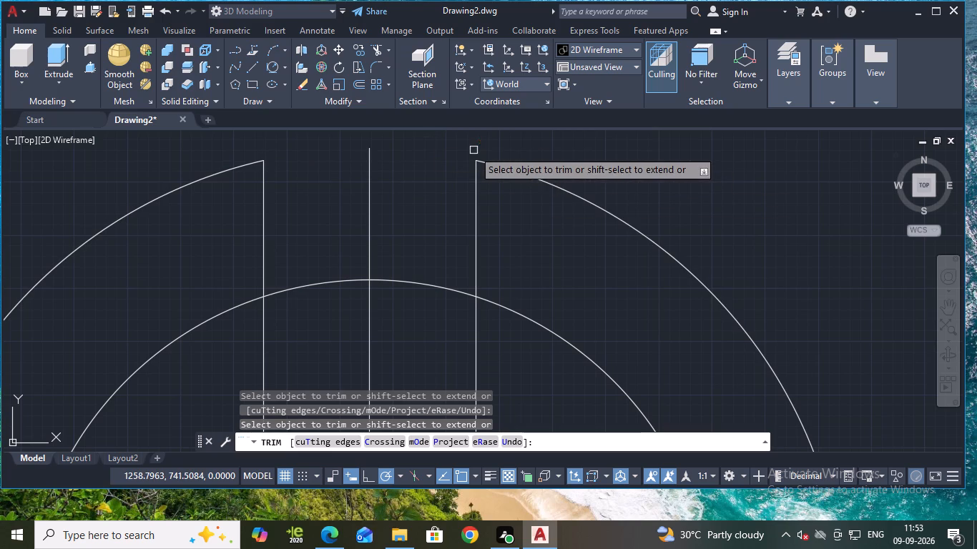
scroll(464, 179, down, 1)
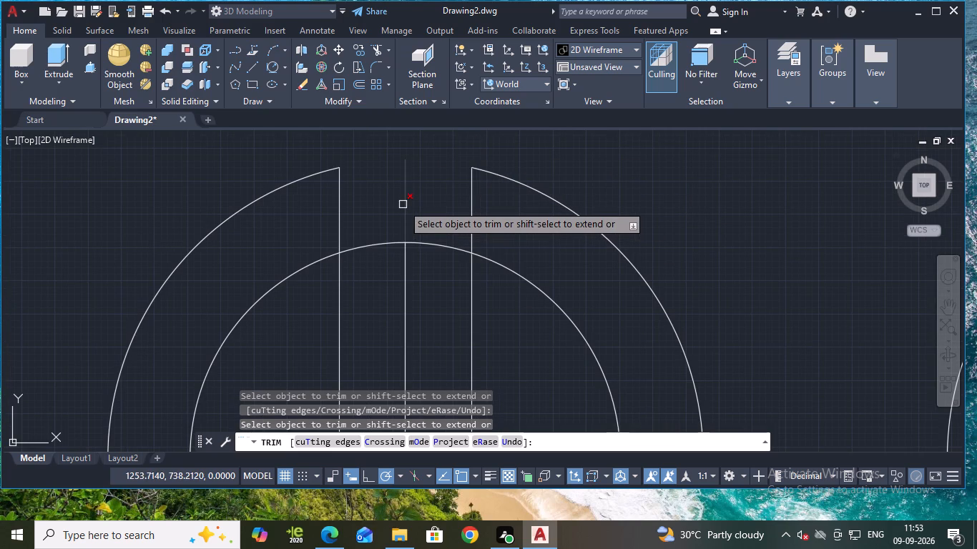
click(403, 204)
scroll(433, 197, down, 1)
middle_drag(433, 195, 425, 157)
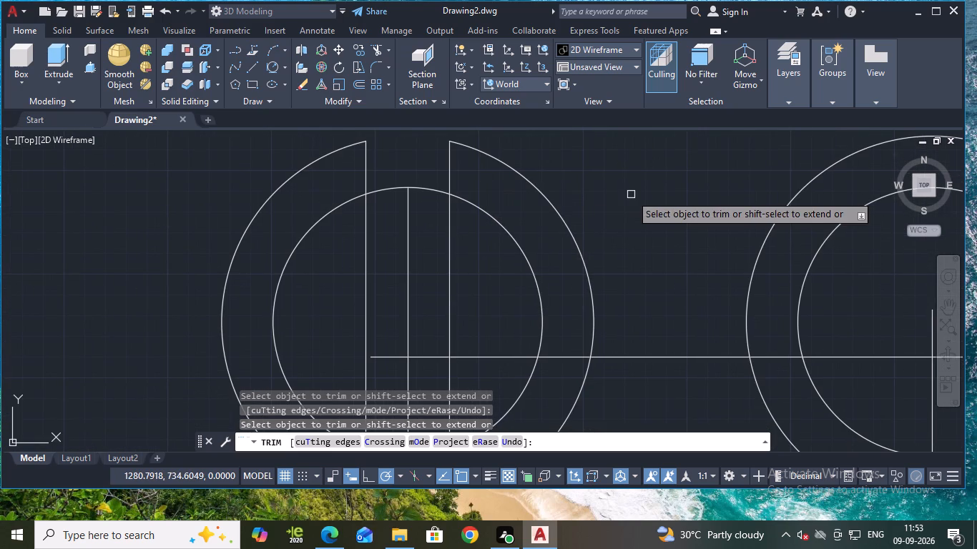
scroll(631, 194, down, 1)
middle_drag(643, 199, 500, 189)
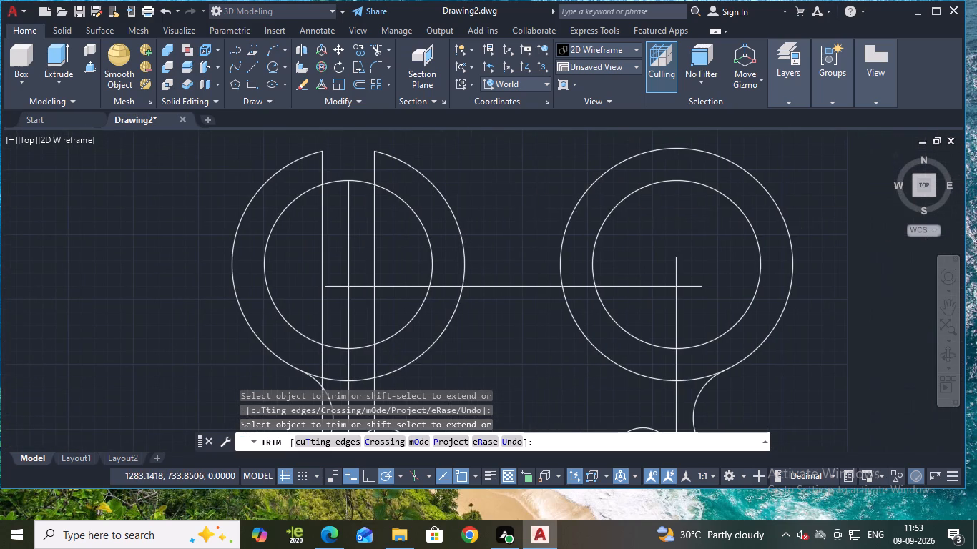
key(Escape)
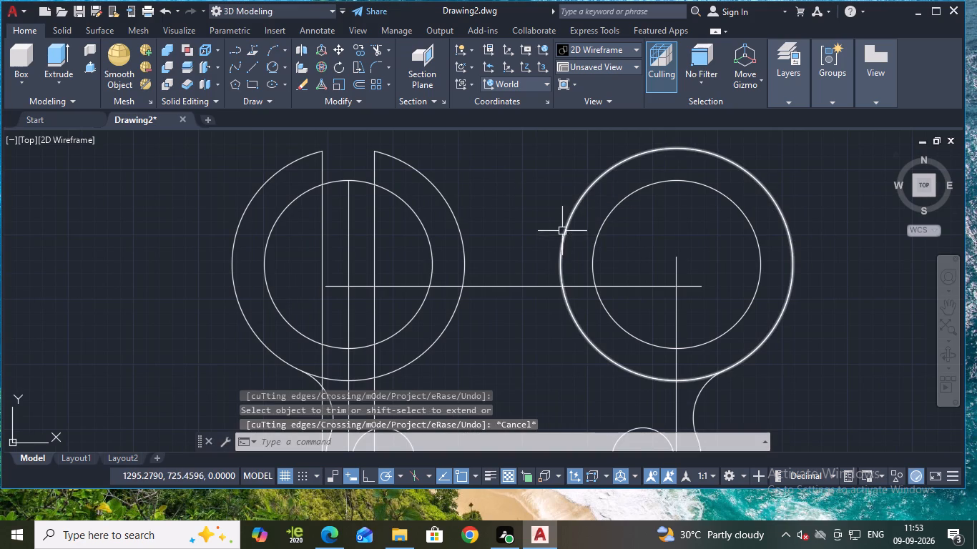
Extend the horizontal line and the right vertical line to the outer upper right circle.
text(ex)
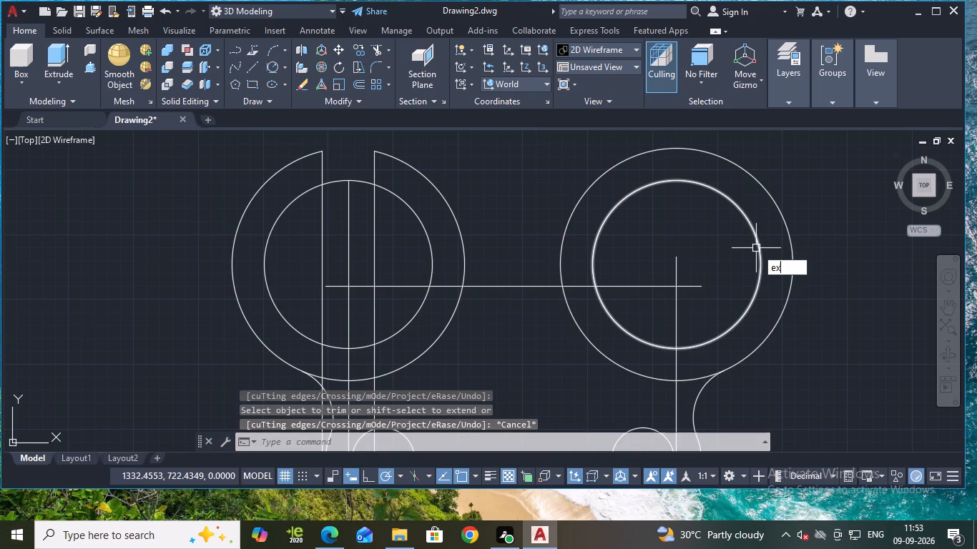
key(Return)
click(690, 285)
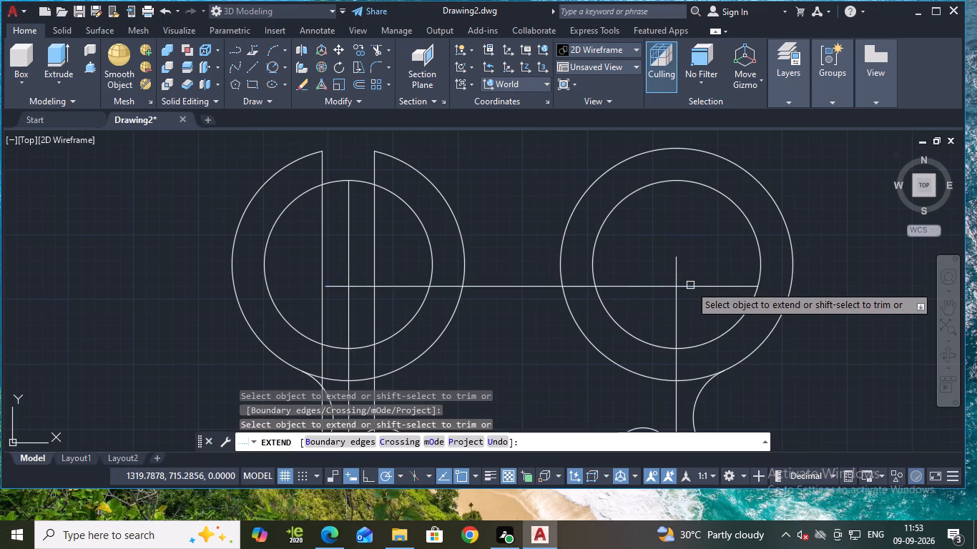
click(717, 287)
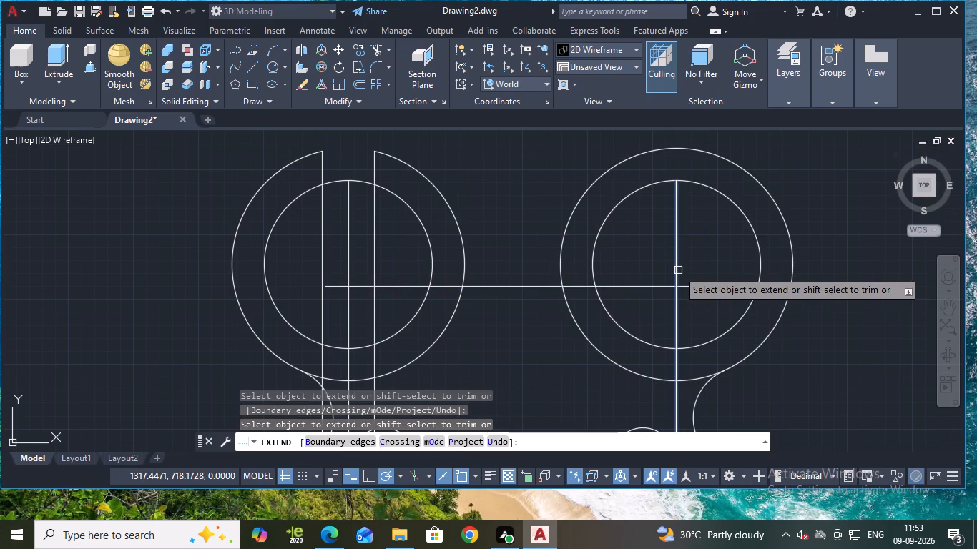
click(678, 270)
click(678, 234)
key(Escape)
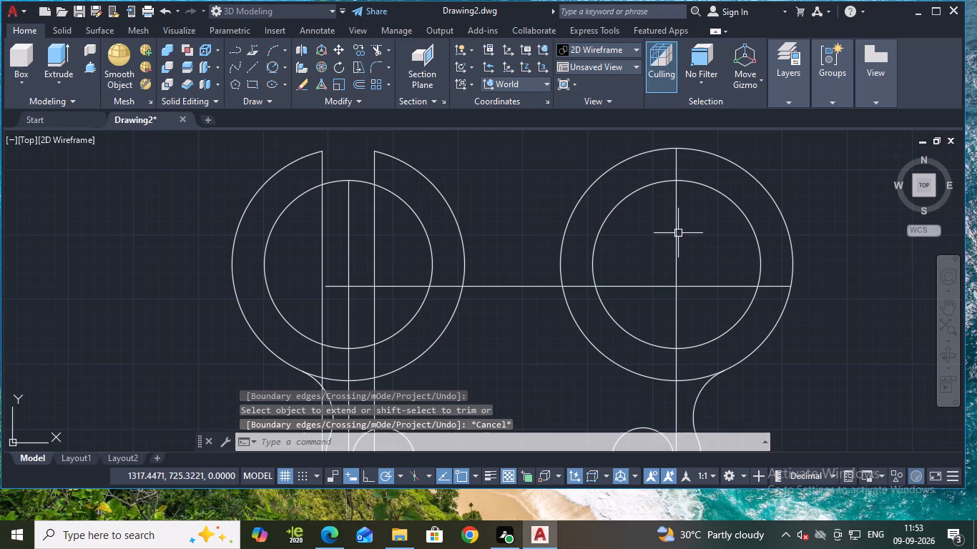
Offset the vertical line through the upper right circles by 5 toward the left circles.
key(o)
key(Return)
key(Return)
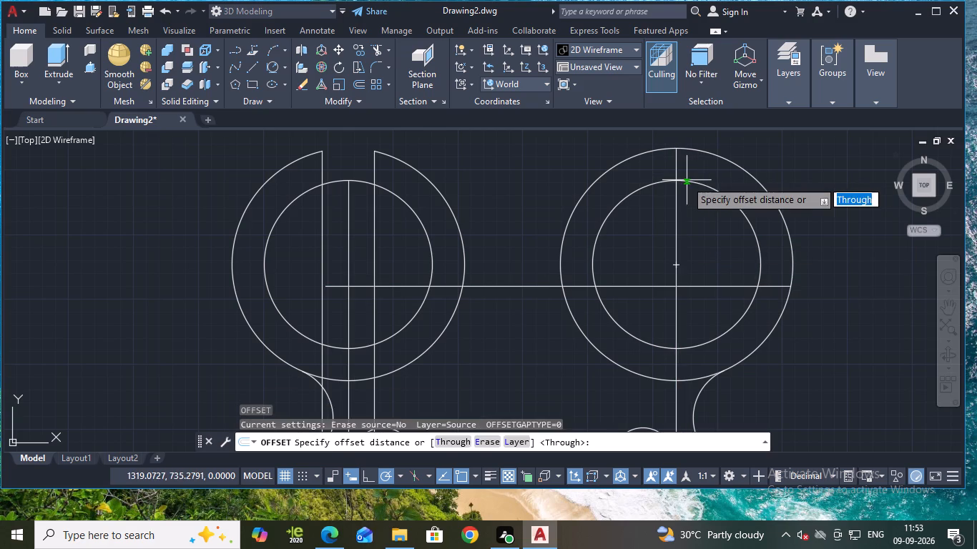
click(675, 172)
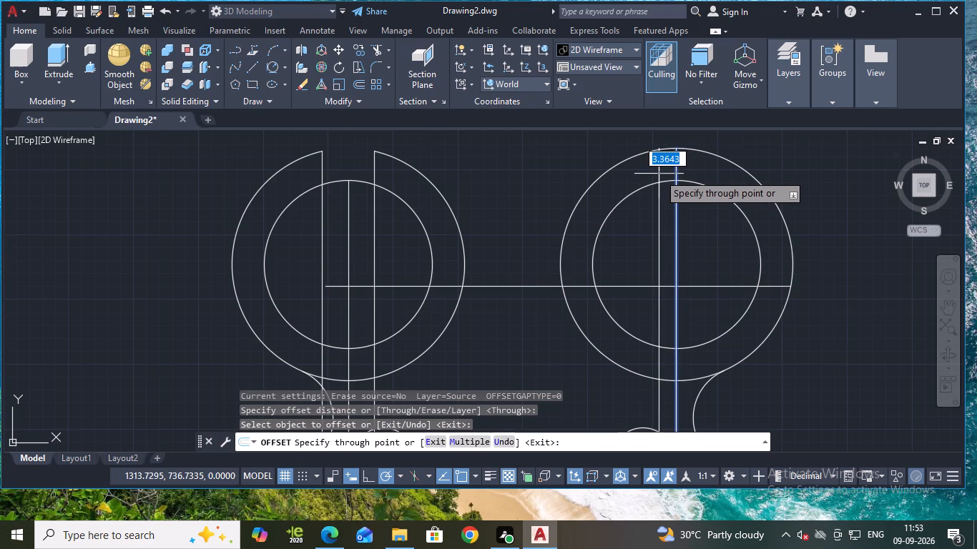
key(5)
key(Return)
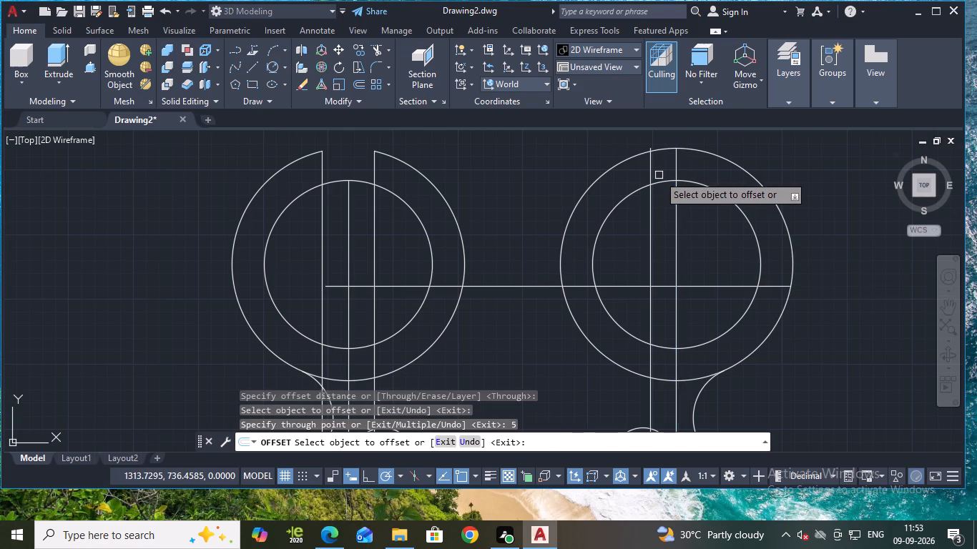
key(Escape)
Trim the outer upper right circle from the offset line to the horizontal line, plus the unneeded upper portions of both vertical lines.
text(tr)
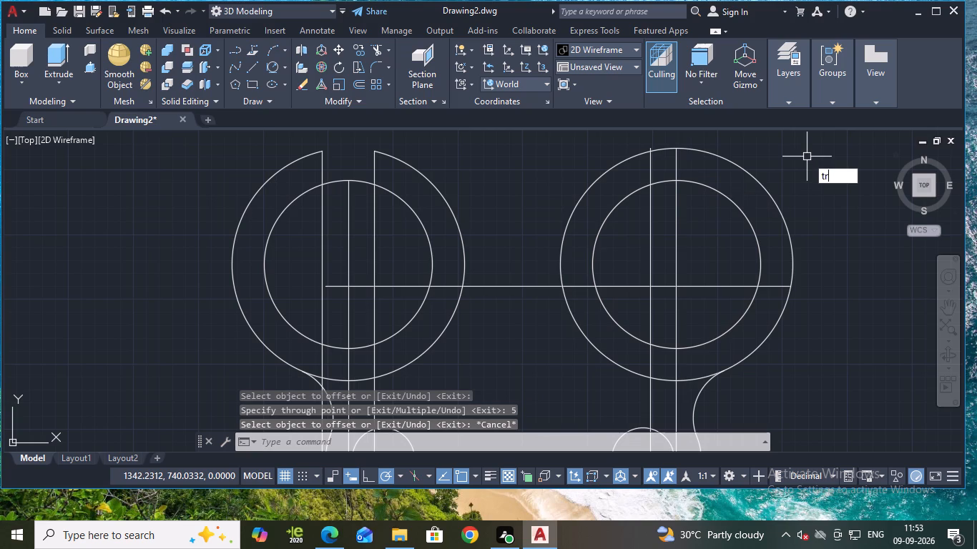
key(Return)
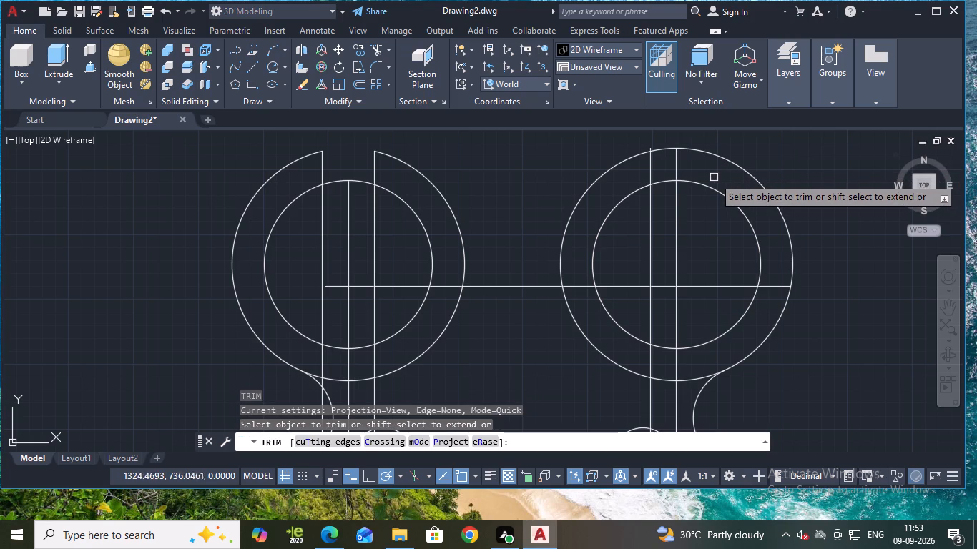
click(677, 162)
click(669, 149)
scroll(669, 149, up, 2)
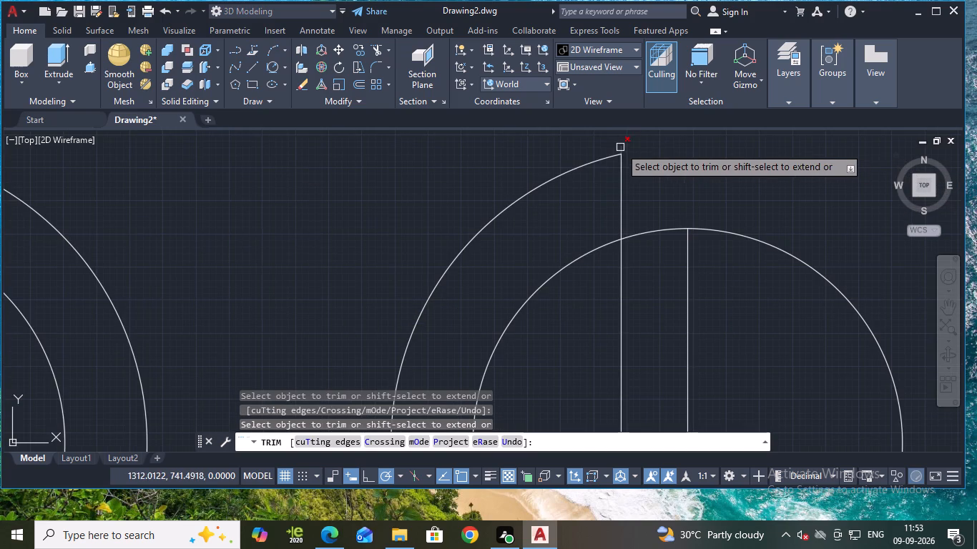
click(620, 147)
scroll(687, 172, down, 2)
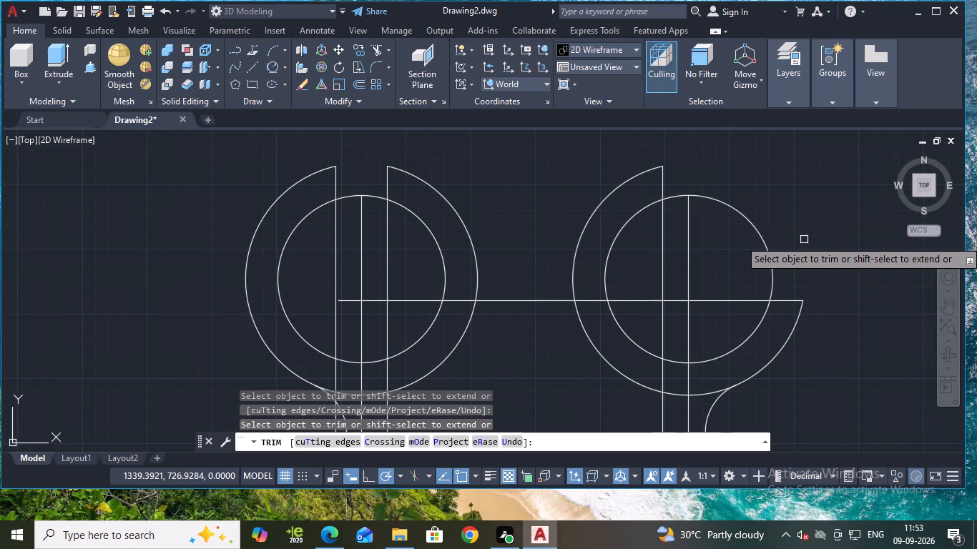
click(664, 232)
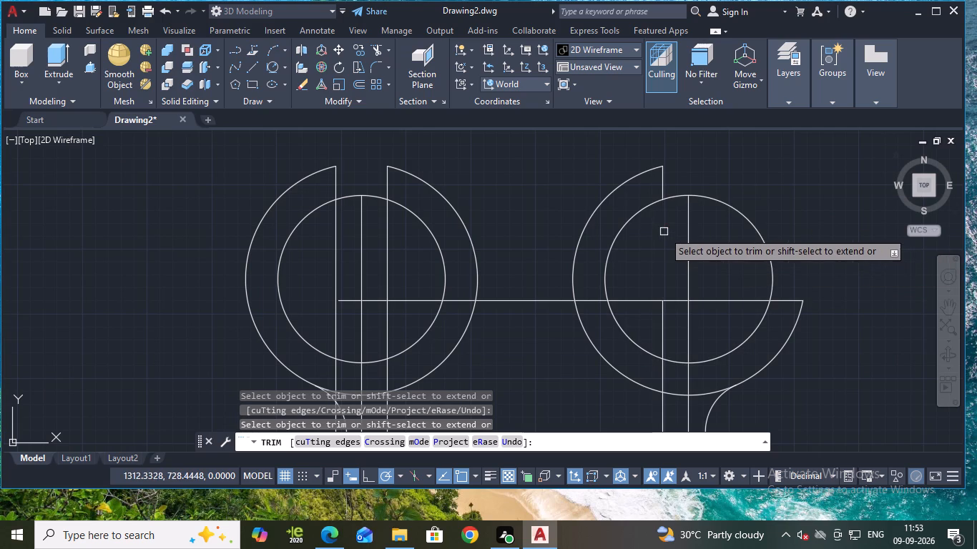
middle_drag(780, 216, 793, 196)
key(Escape)
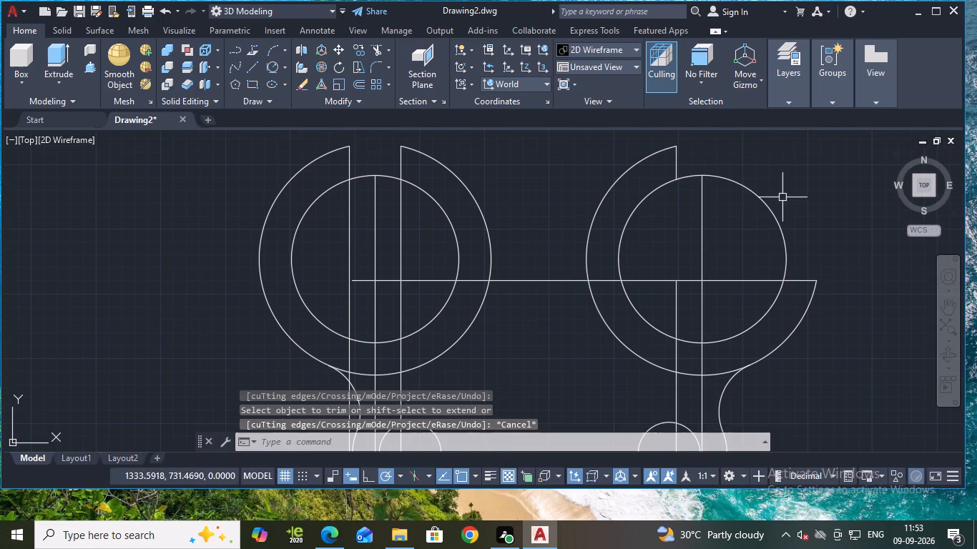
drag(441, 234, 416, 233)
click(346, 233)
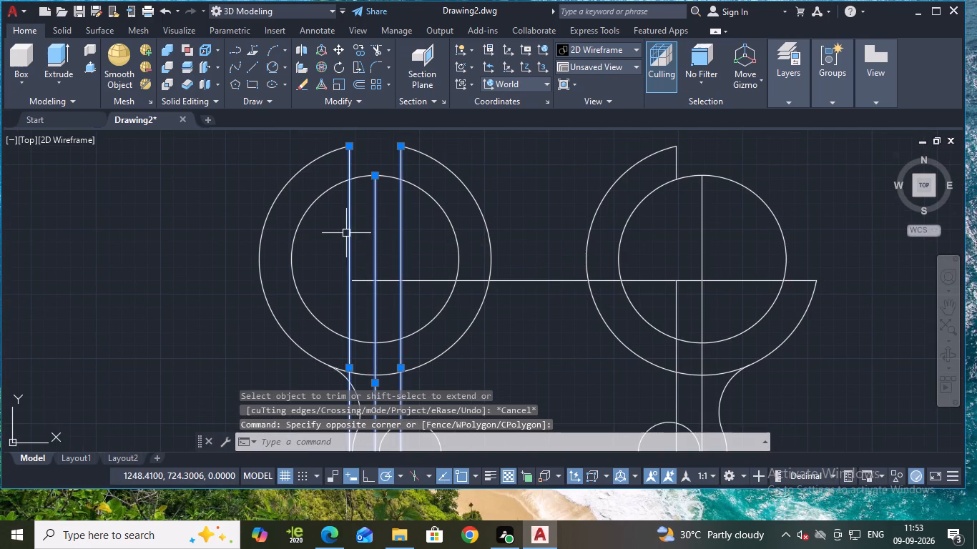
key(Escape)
Trim the inner upper left circle between the offset lines and remove the upper vertical line portions inside it.
text(tr)
key(Return)
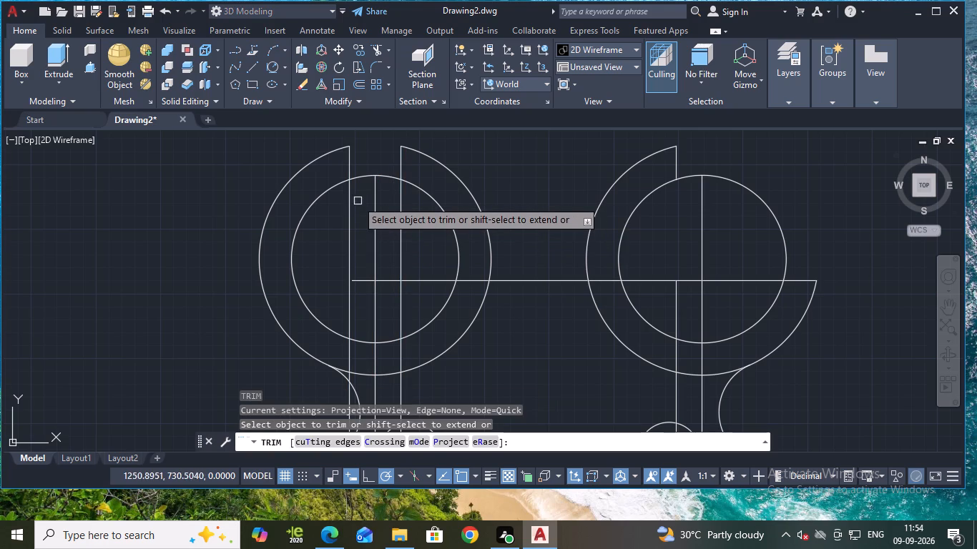
click(353, 196)
click(353, 190)
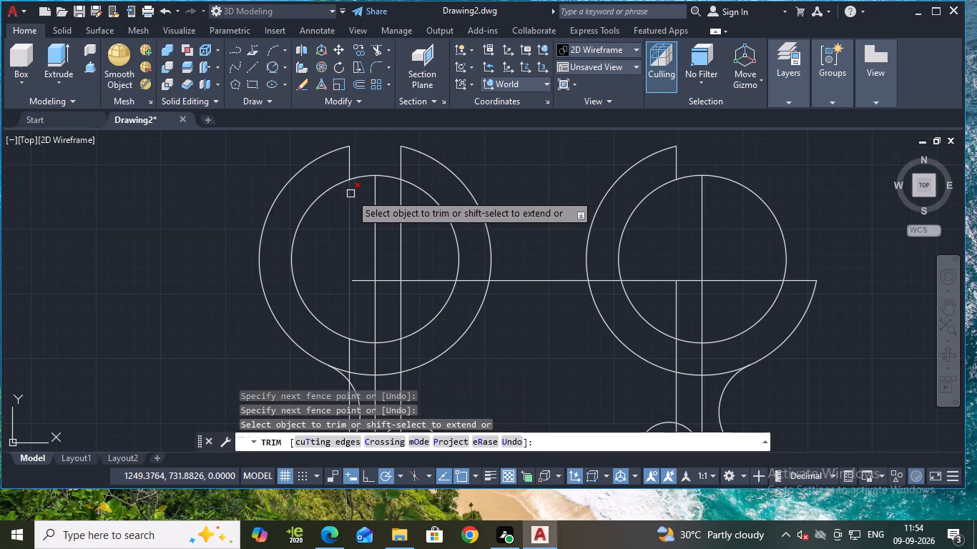
click(350, 194)
click(367, 176)
click(382, 181)
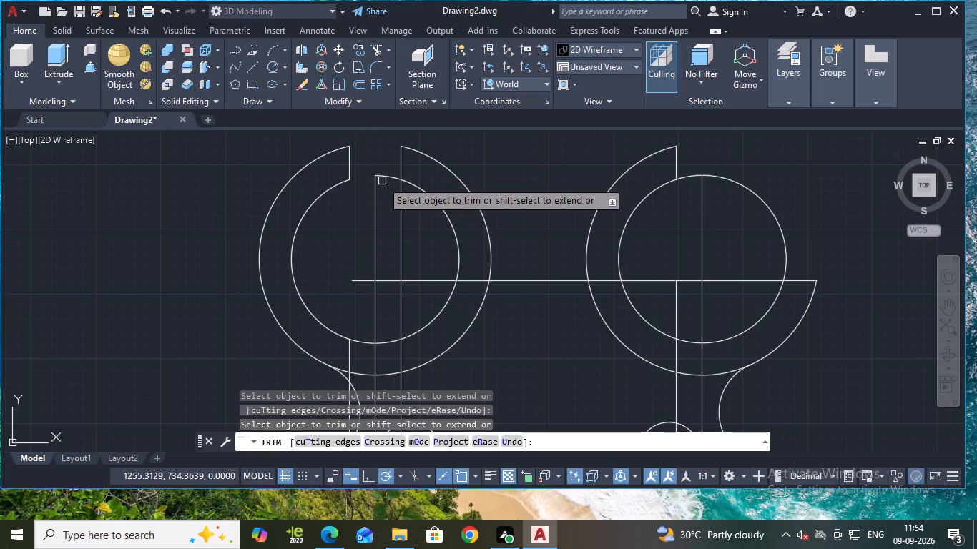
click(385, 179)
click(384, 177)
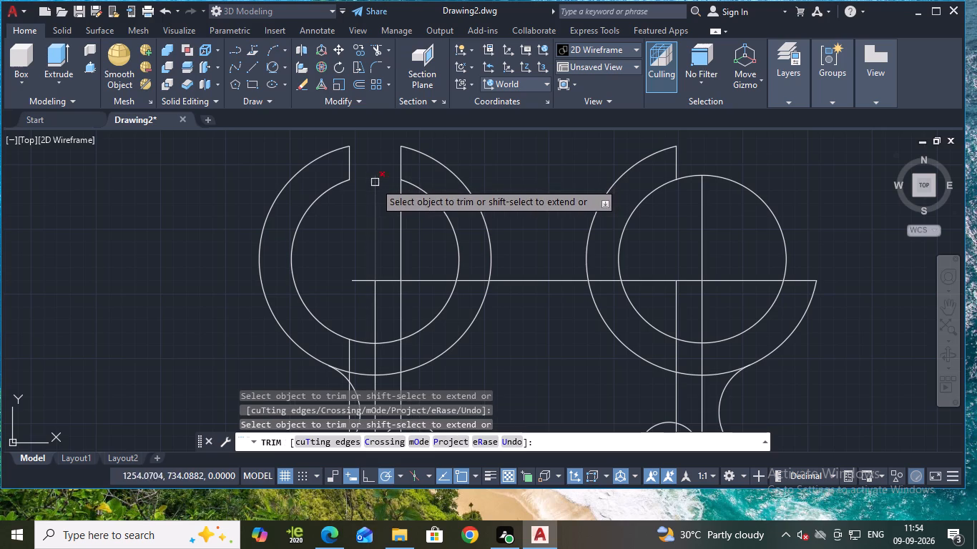
click(375, 182)
click(400, 197)
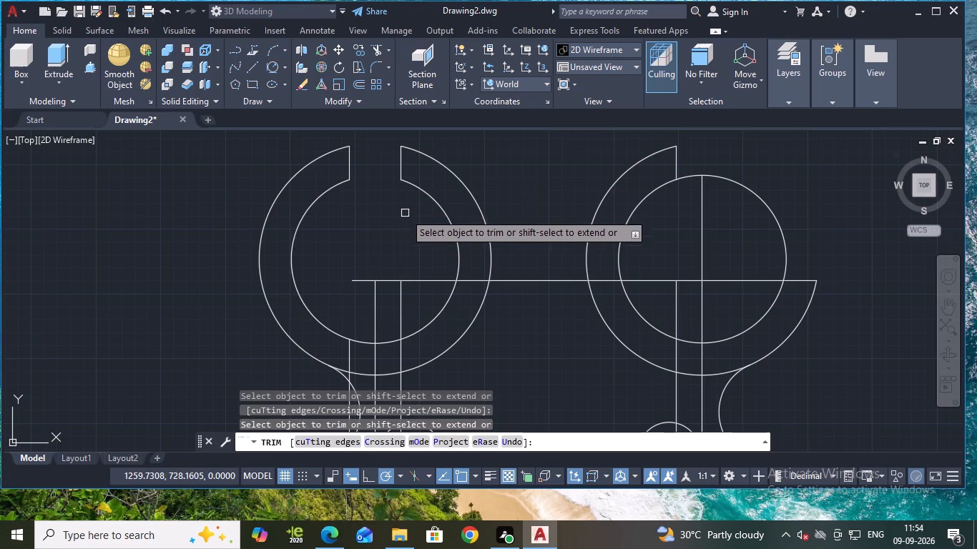
key(Escape)
Erase the three remaining vertical lines running down through the upper left circles.
click(349, 347)
scroll(364, 322, down, 1)
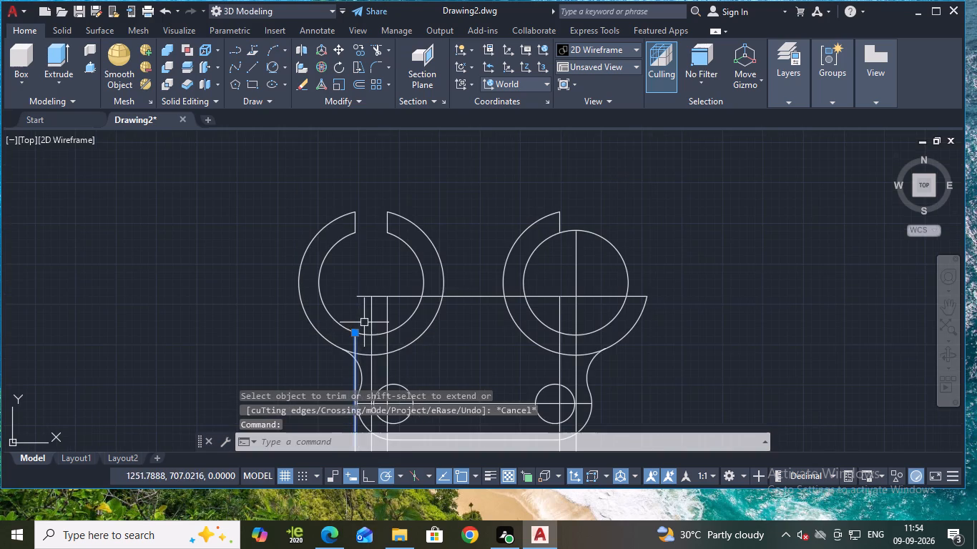
middle_drag(418, 342, 450, 298)
scroll(432, 258, up, 1)
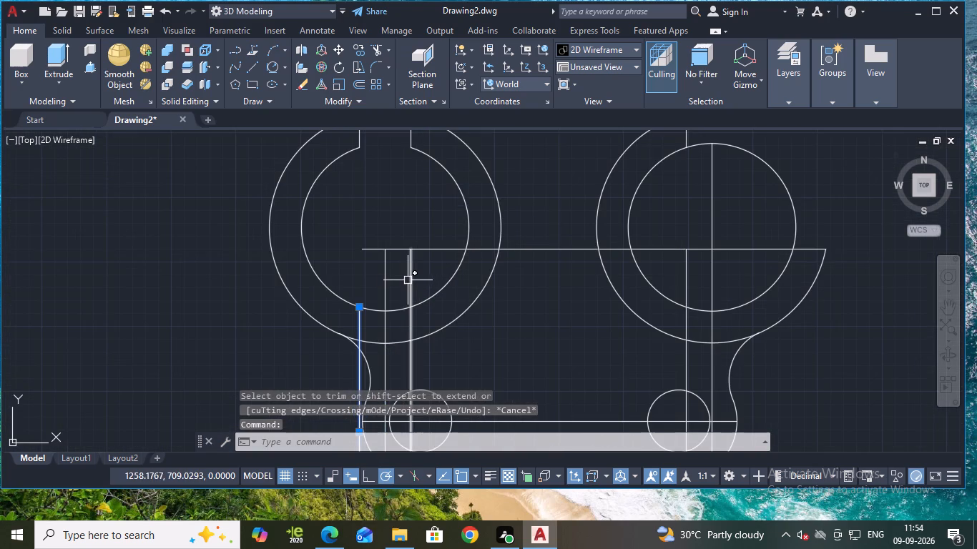
click(408, 281)
click(386, 277)
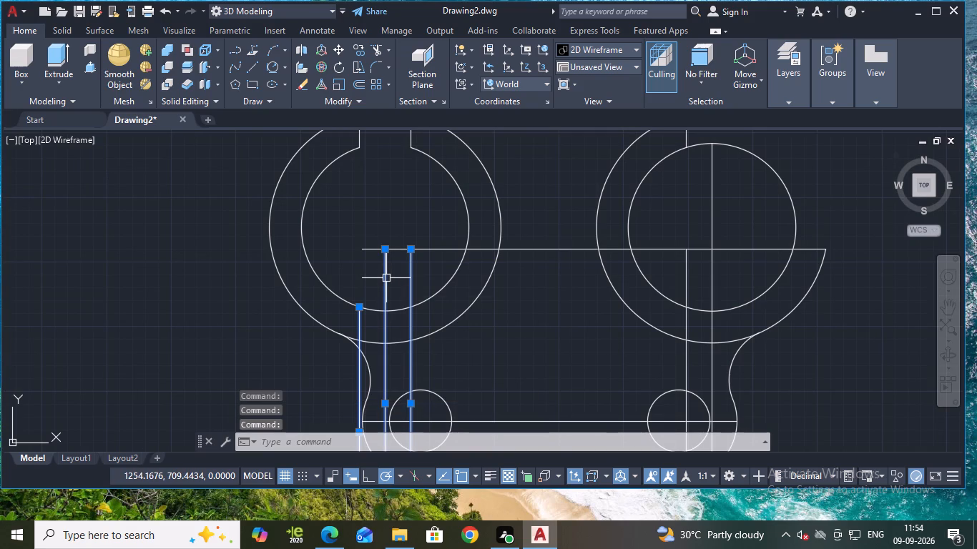
key(e)
key(Return)
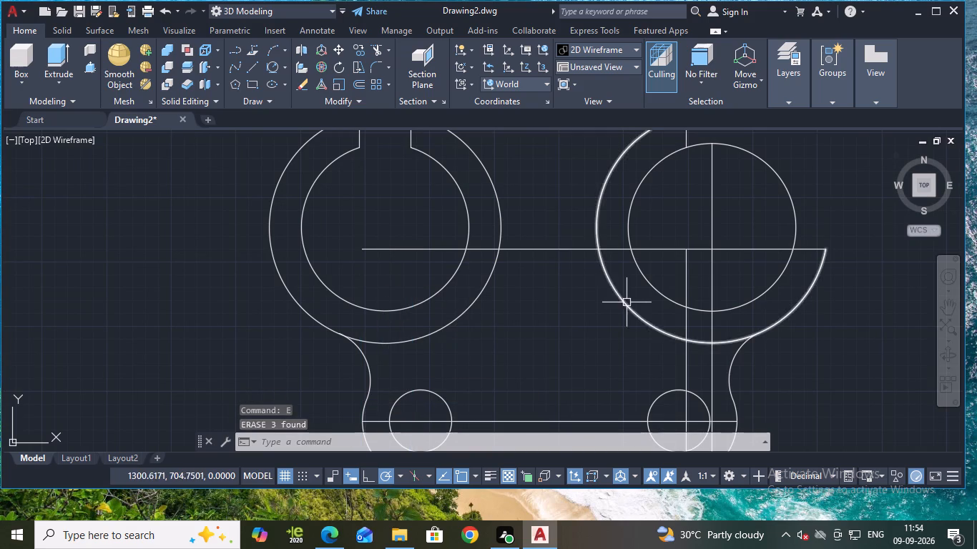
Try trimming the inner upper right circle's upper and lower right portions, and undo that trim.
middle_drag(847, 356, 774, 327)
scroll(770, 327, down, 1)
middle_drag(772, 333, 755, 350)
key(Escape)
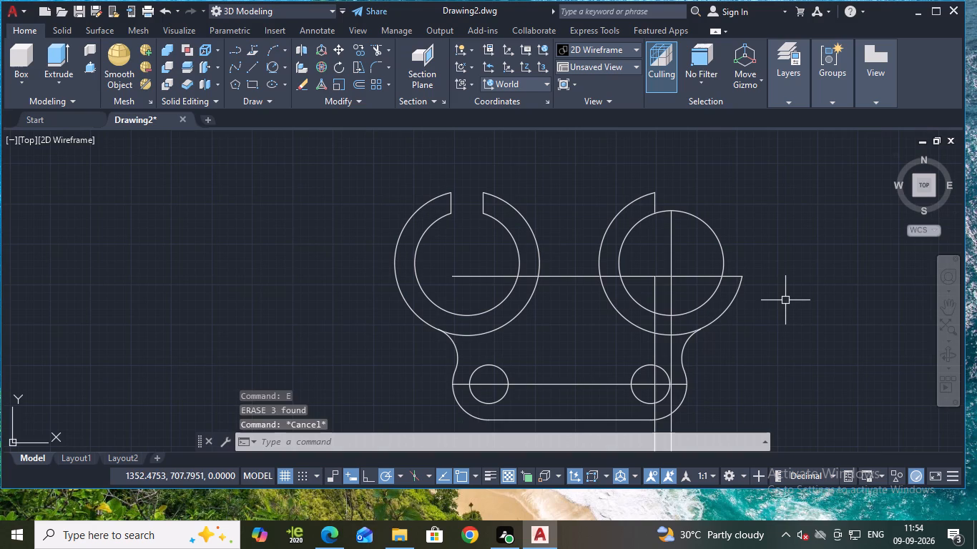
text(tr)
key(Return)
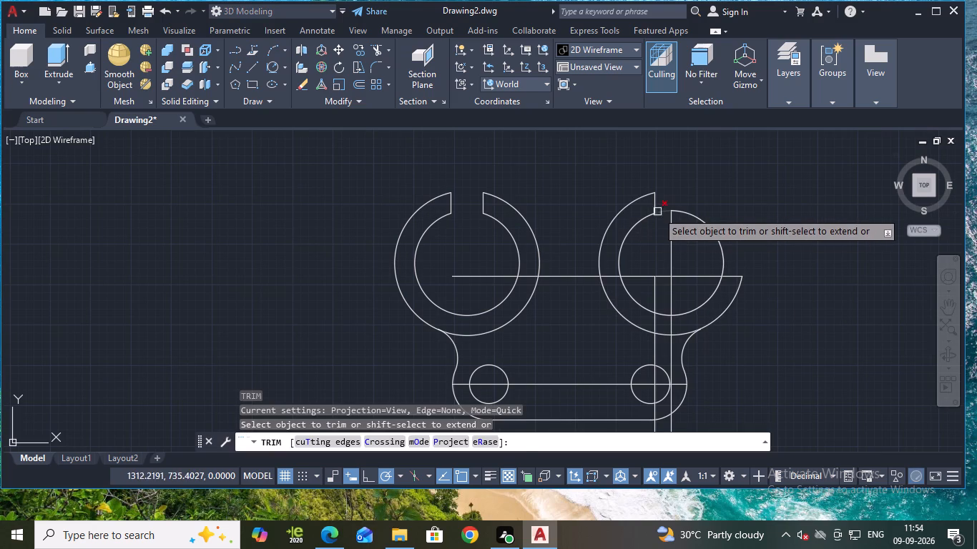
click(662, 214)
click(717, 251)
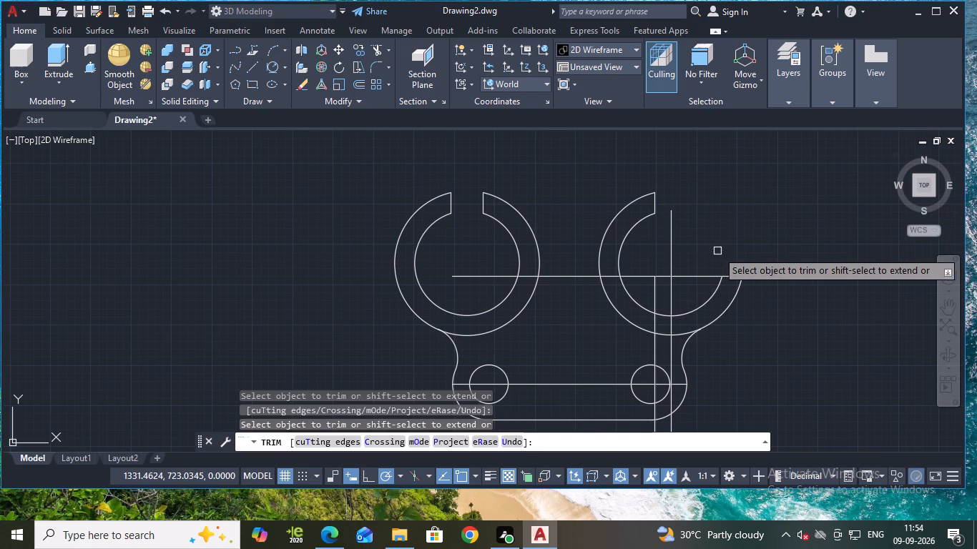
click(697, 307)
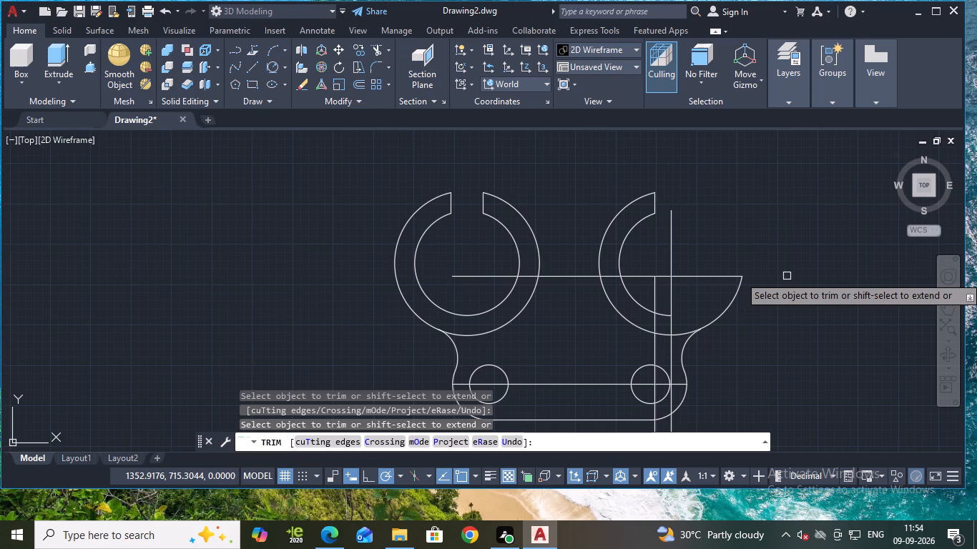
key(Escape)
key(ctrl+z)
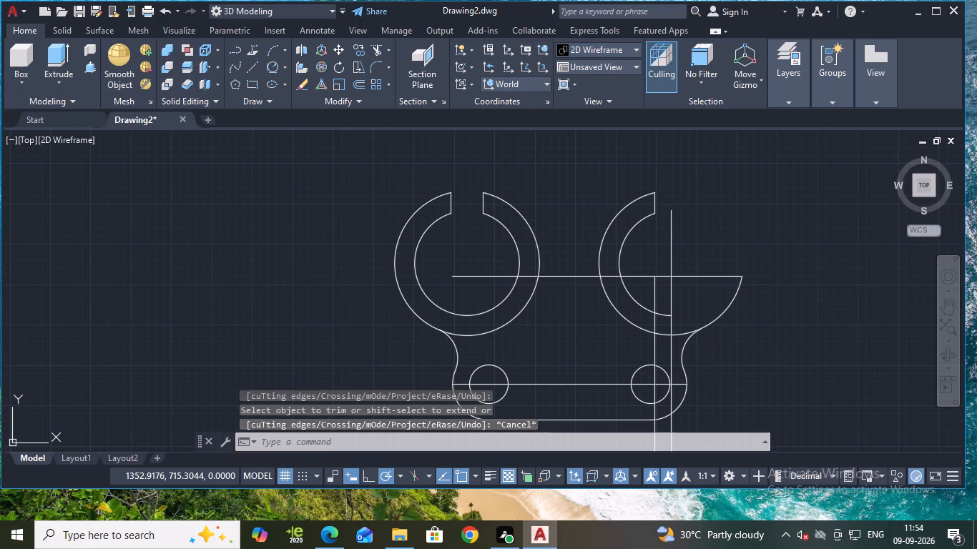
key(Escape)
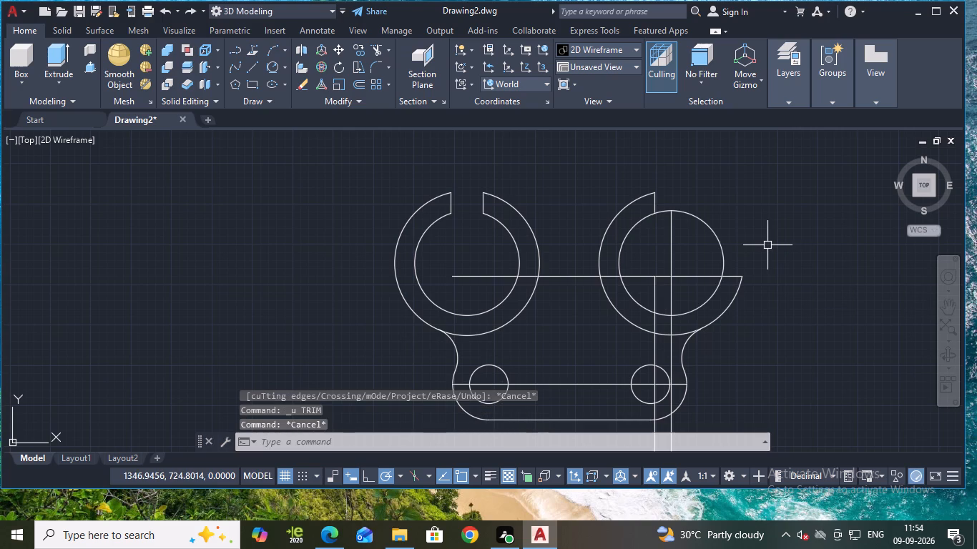
Trim the inner upper right circle between its short upper edge and the horizontal line, plus the horizontal and vertical line portions crossing the opening.
text(tr)
key(Return)
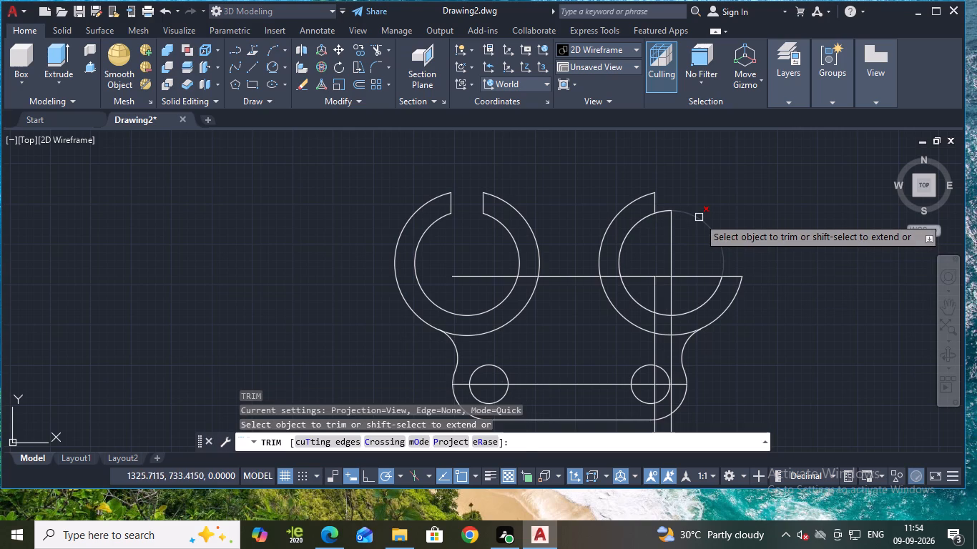
click(696, 215)
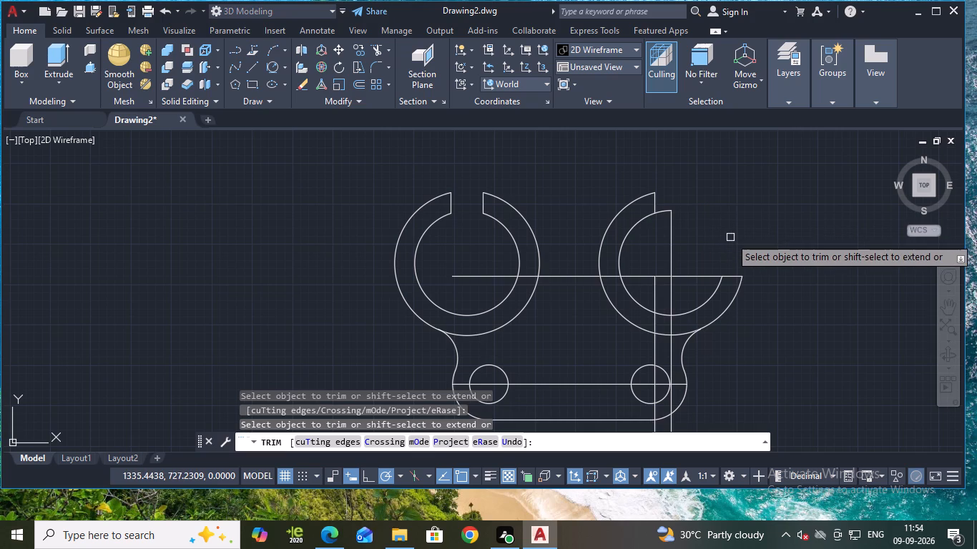
click(696, 280)
click(669, 233)
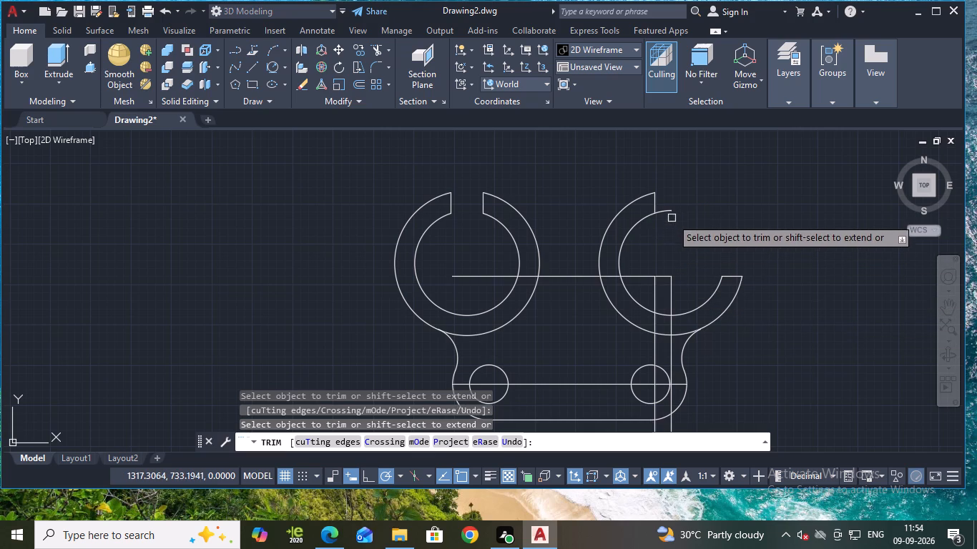
click(672, 213)
key(Escape)
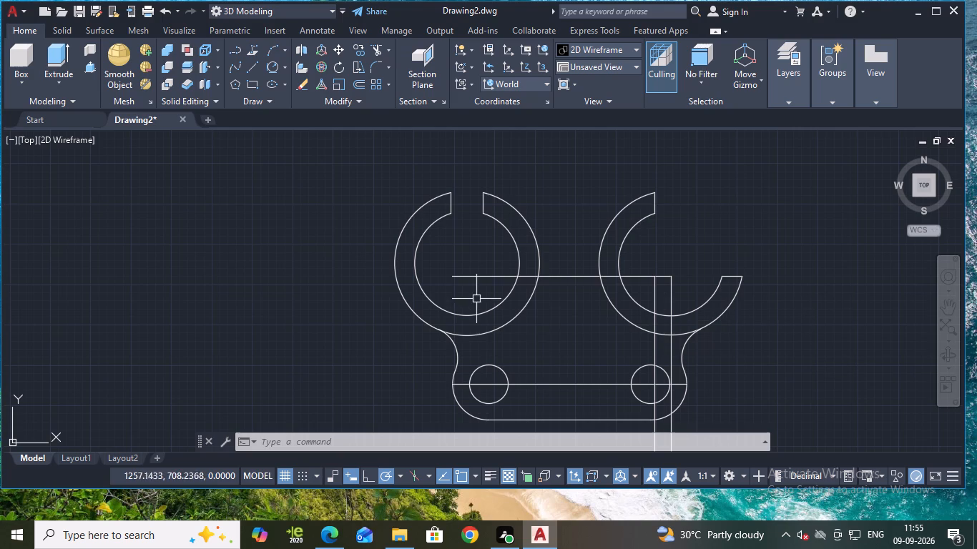
key(Escape)
Erase the two remaining vertical lines running down through the upper right circles.
text(tr)
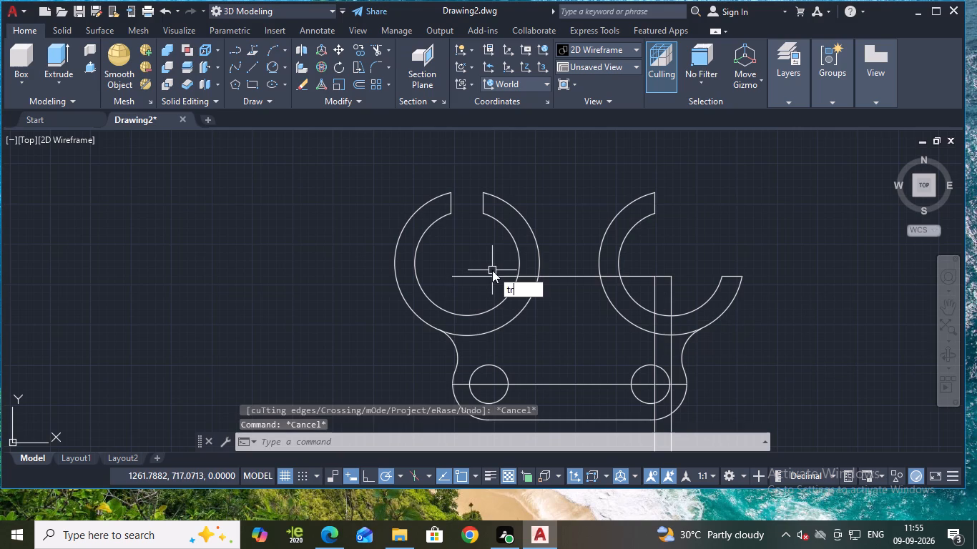
key(Escape)
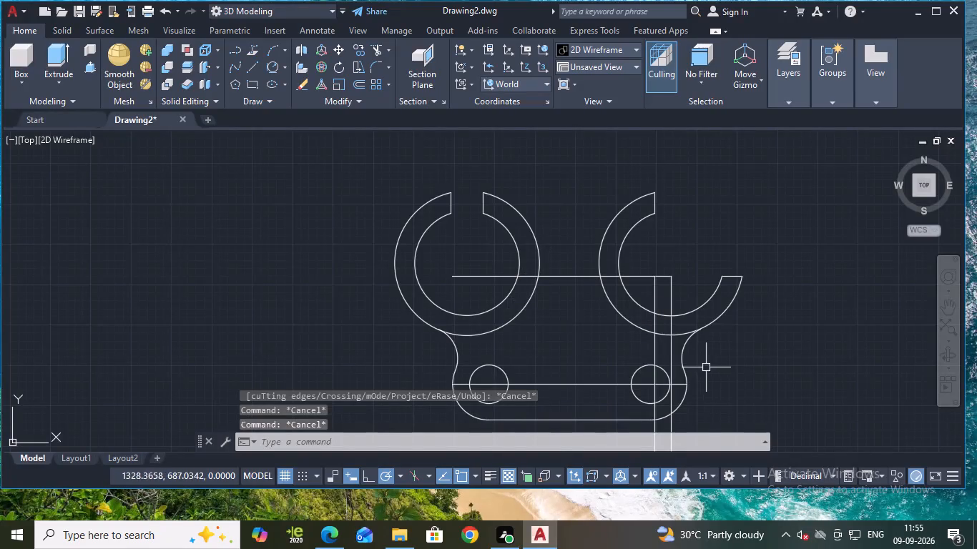
click(653, 351)
click(671, 350)
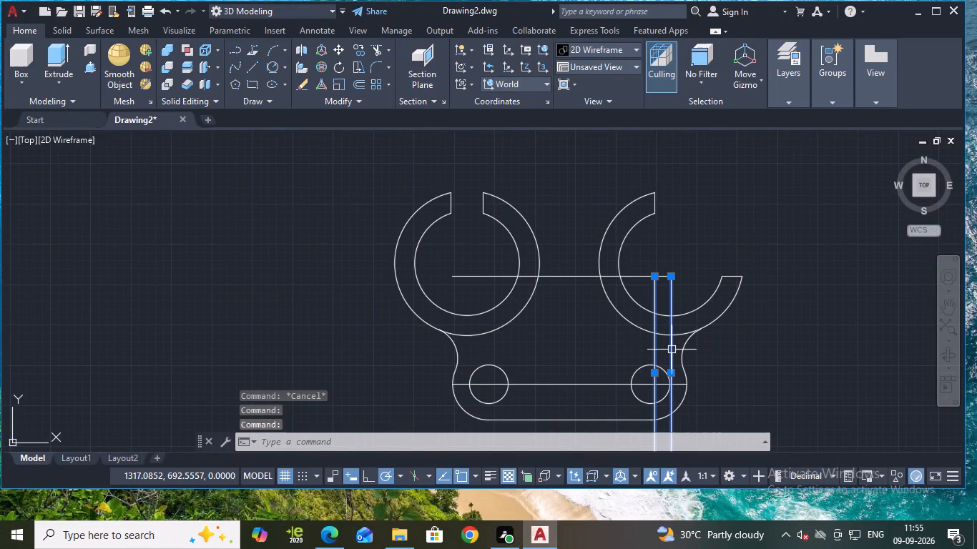
key(e)
key(Return)
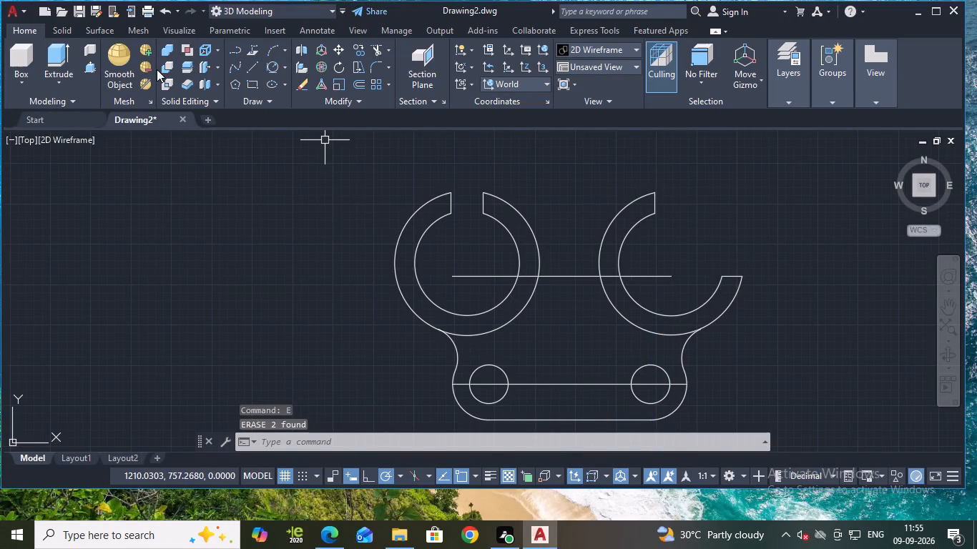
Draw a radius 6 circle above the horizontal line, tangent to it and the outer upper left circle's right side.
click(269, 66)
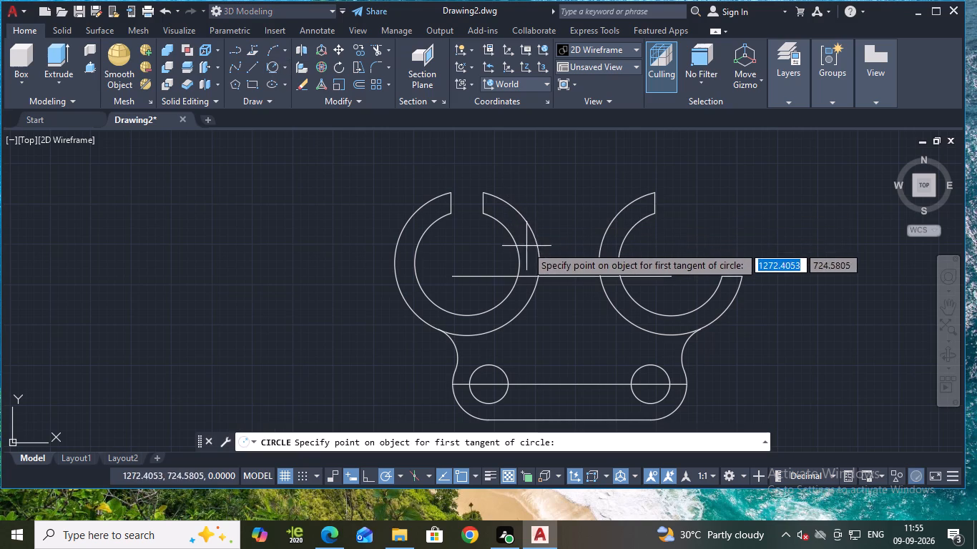
click(538, 257)
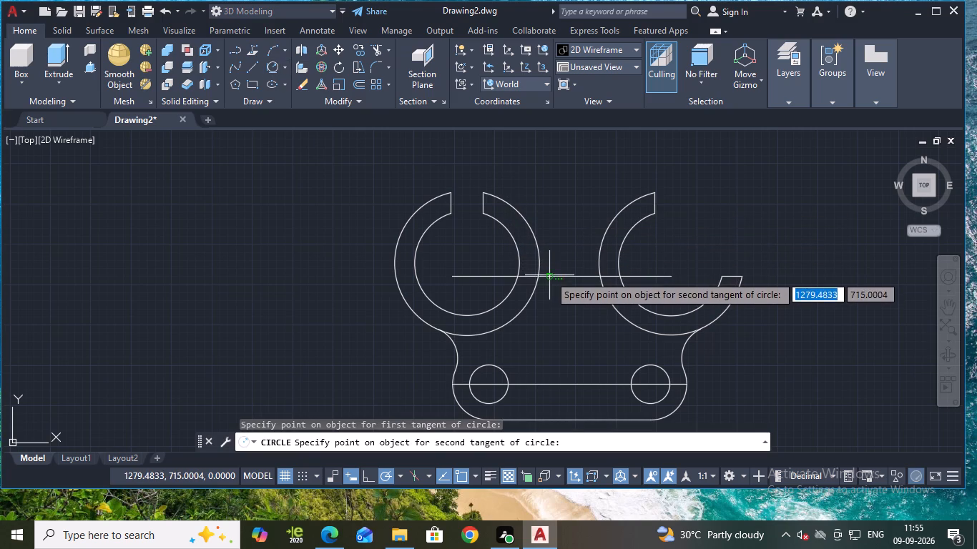
click(549, 275)
key(6)
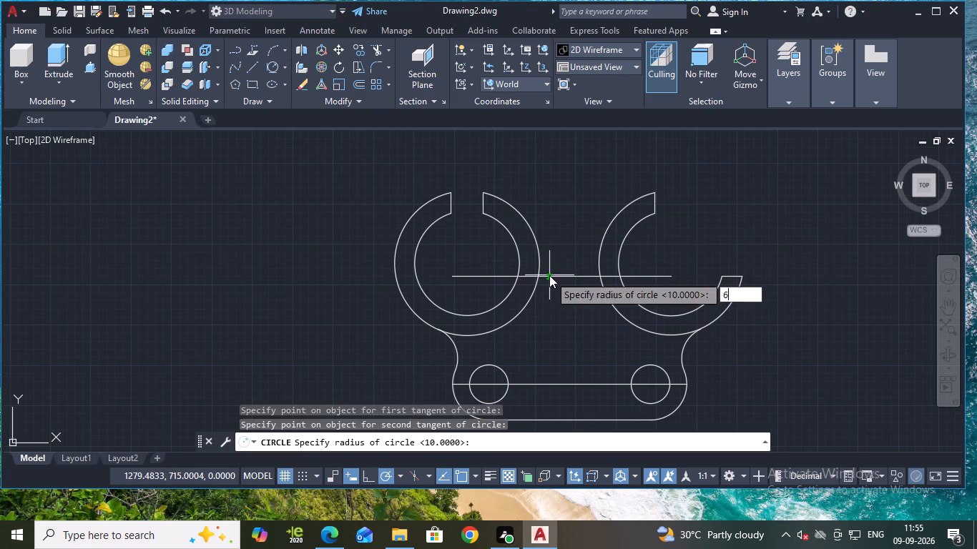
key(Return)
key(Escape)
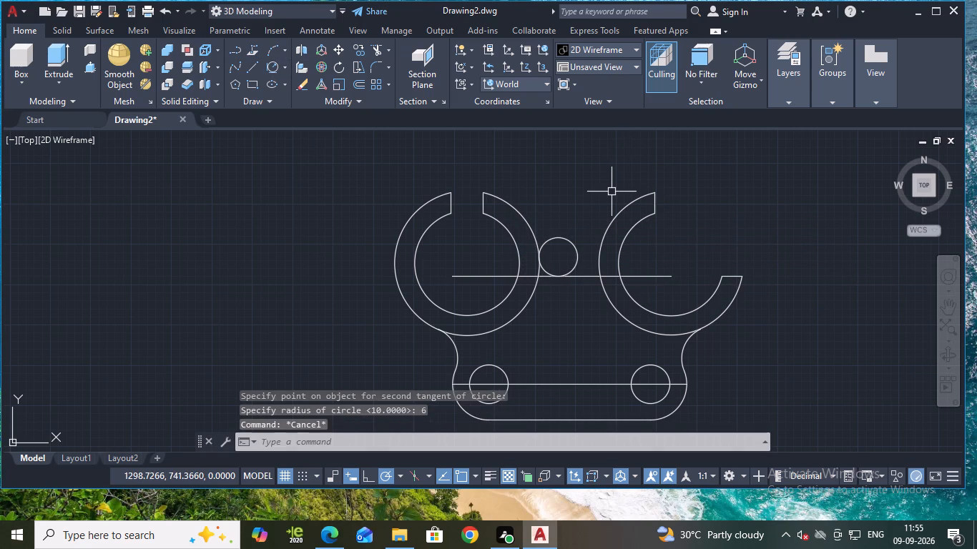
Trim the radius 6 circle to leave only the fillet arc between the outer upper left circle and the horizontal line.
text(tr)
key(Return)
click(565, 235)
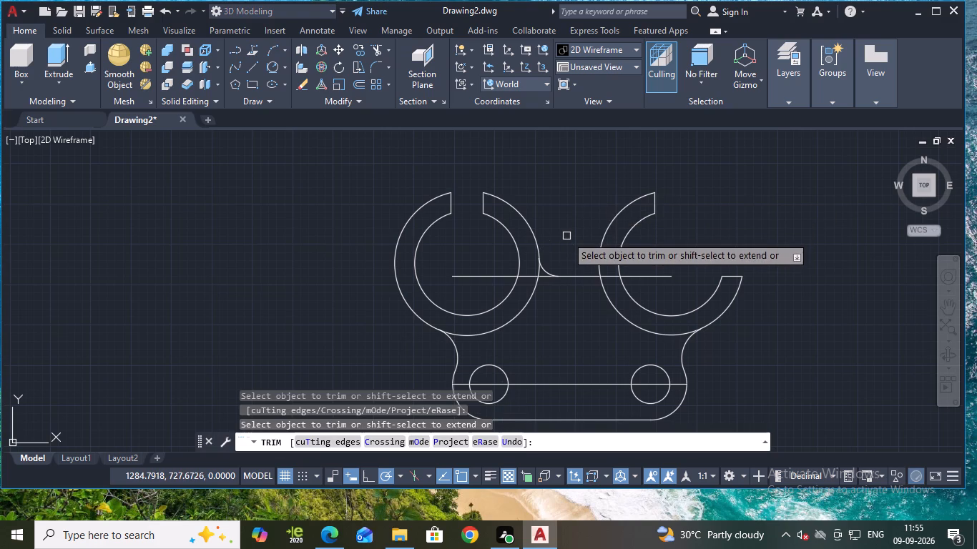
scroll(563, 252, up, 1)
key(Escape)
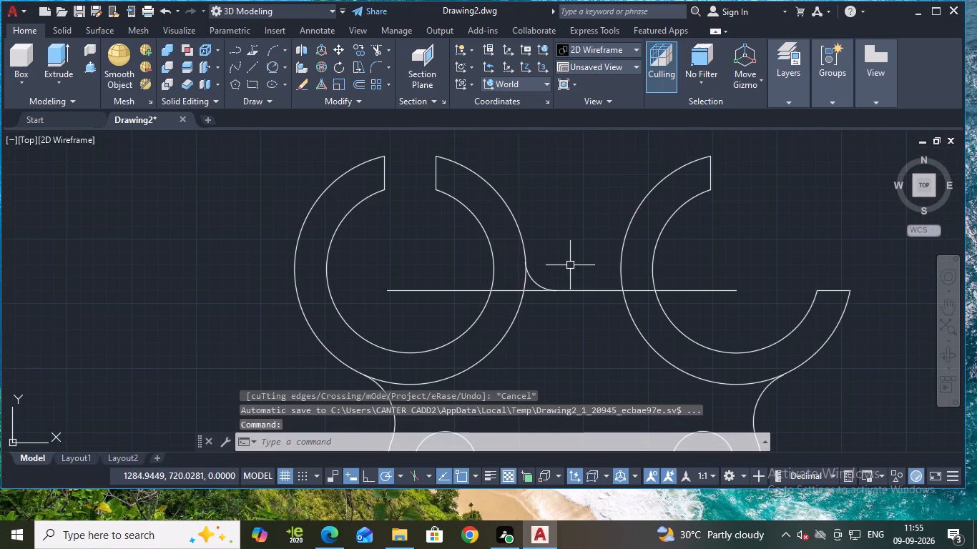
Save the drawing in the desktop folder VAMSI, subfolder 9-9-26, as "multi-featured bracket" with two spaces before "bracket".
key(ctrl+s)
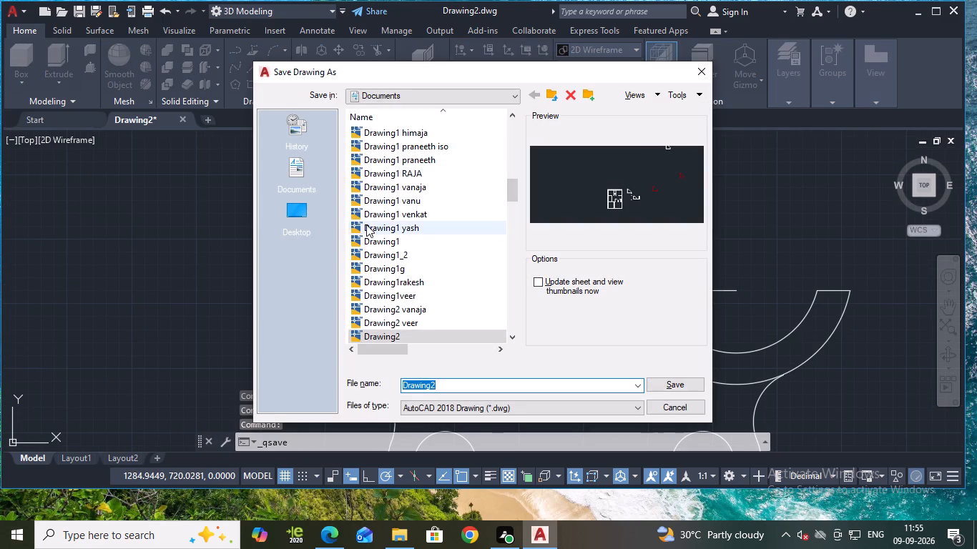
double_click(294, 219)
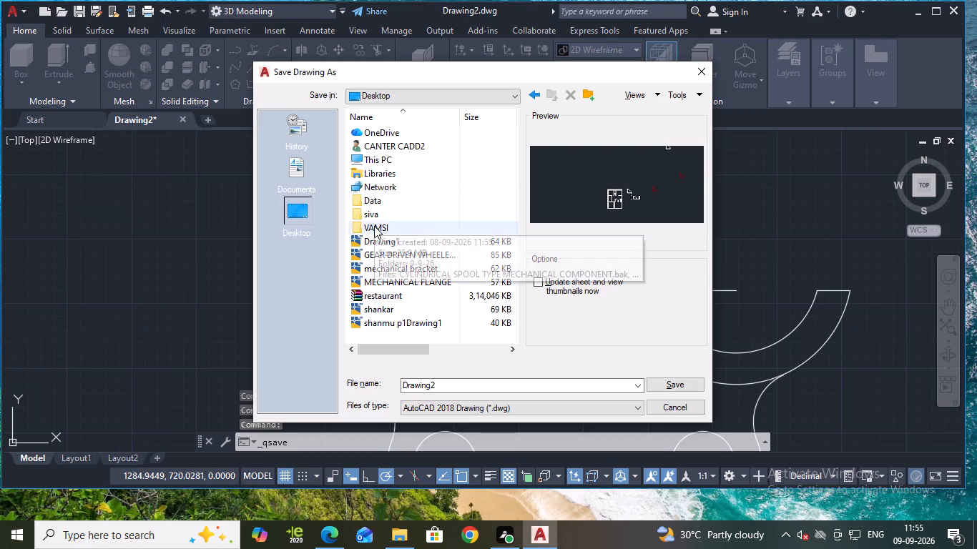
double_click(374, 226)
double_click(378, 132)
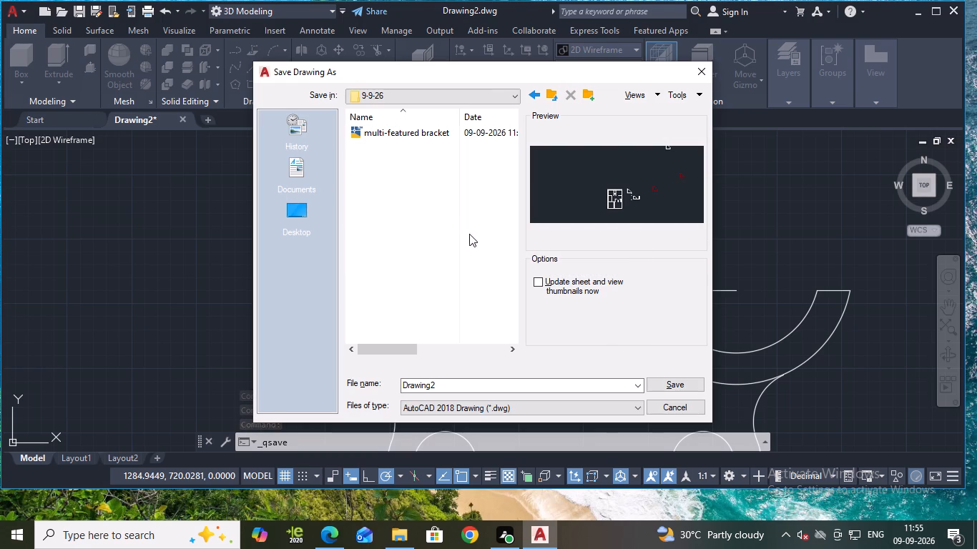
drag(456, 391, 426, 377)
text(mul)
text(ti)
key(space)
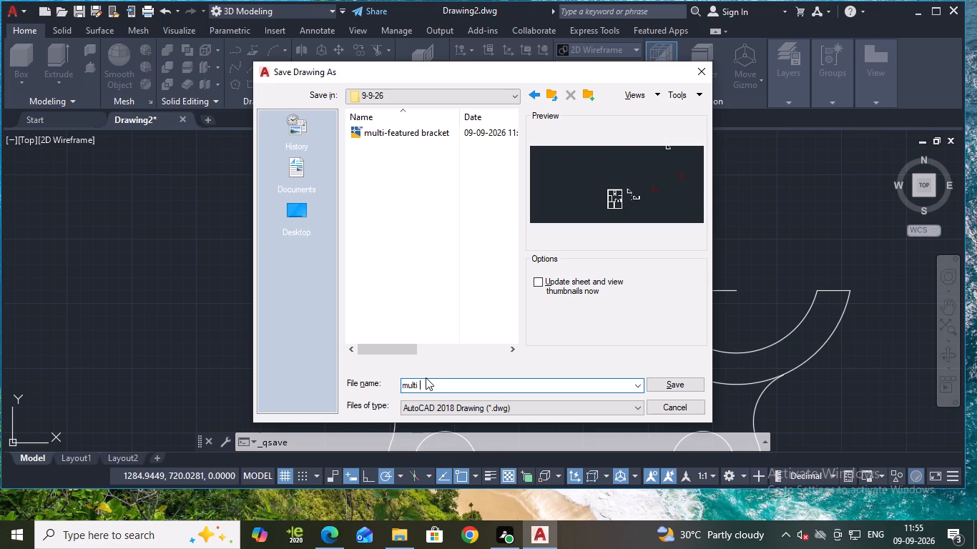
text(-)
key(space)
key(BackSpace)
key(BackSpace)
key(BackSpace)
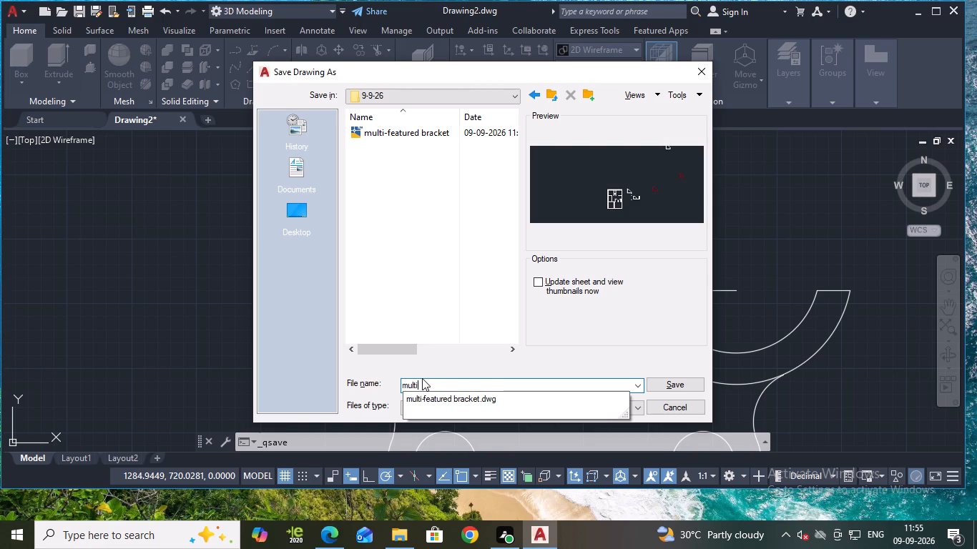
click(450, 393)
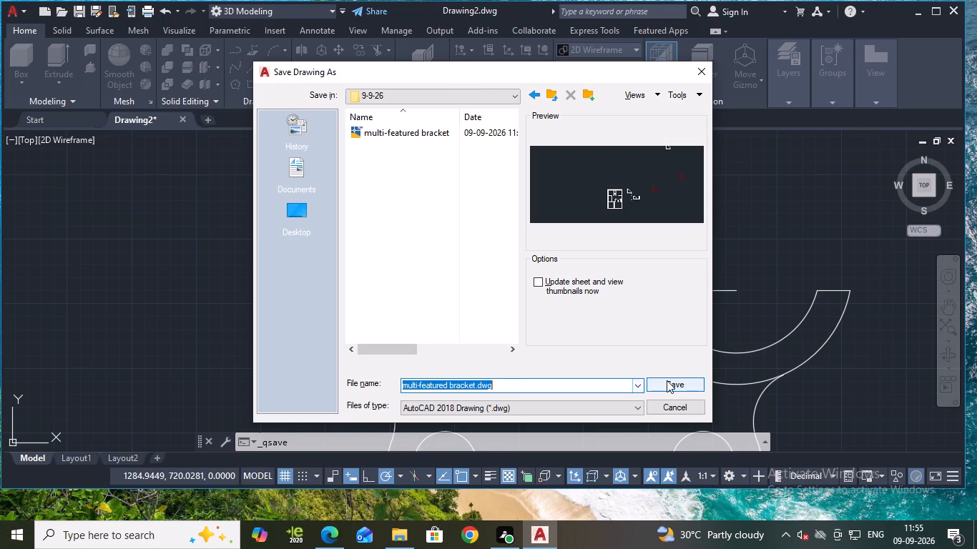
click(500, 386)
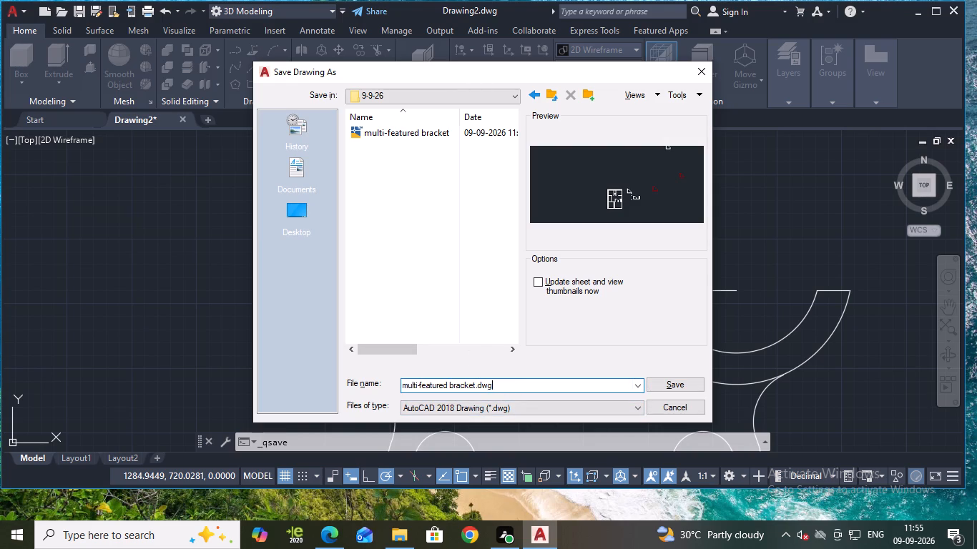
scroll(418, 381, up, 3)
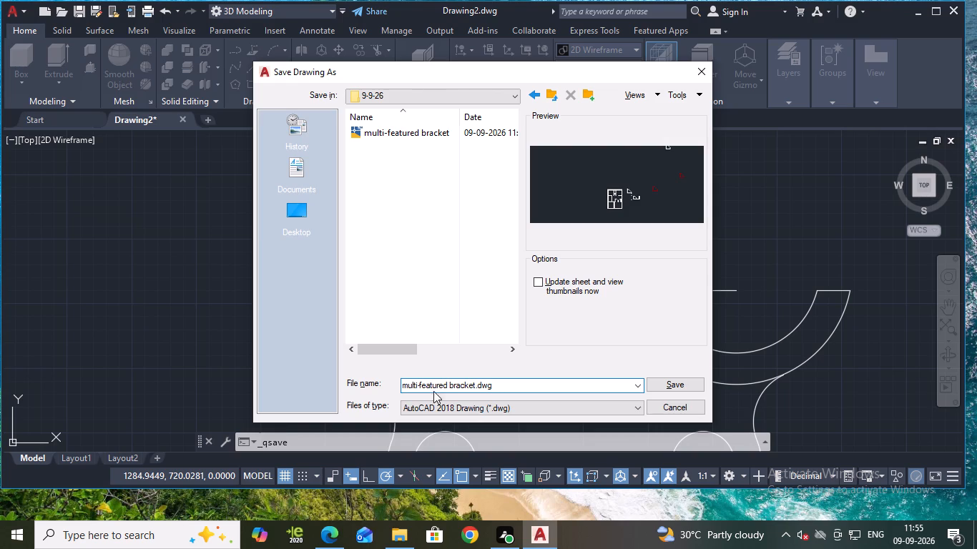
click(449, 383)
key(space)
click(653, 384)
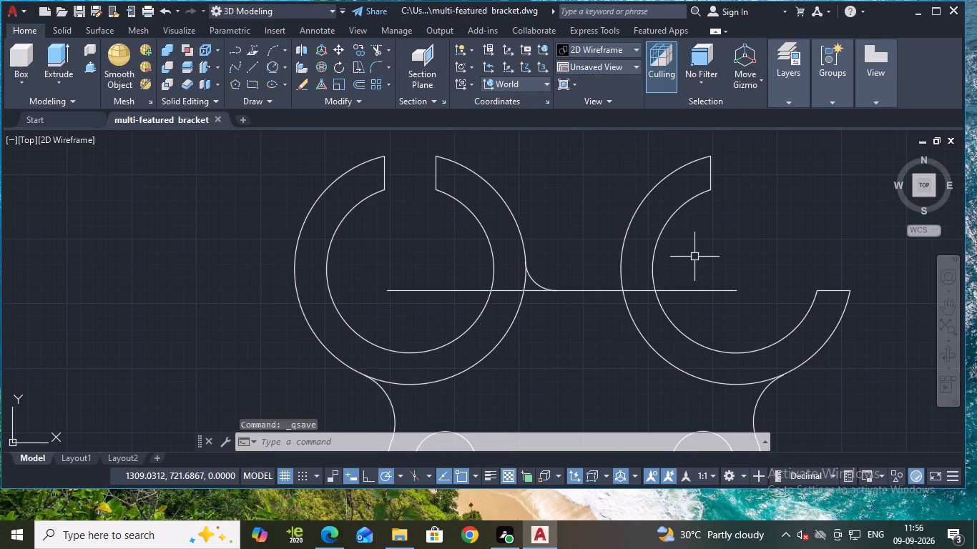
Draw a radius 5 circle above the horizontal line, tangent to it and the outer upper right circle's left side.
scroll(657, 274, down, 1)
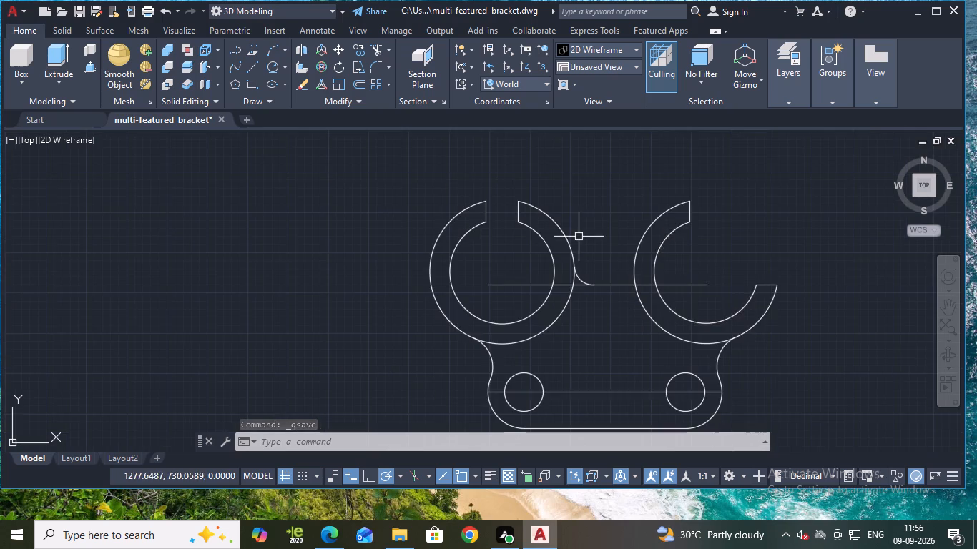
scroll(579, 237, up, 2)
click(273, 68)
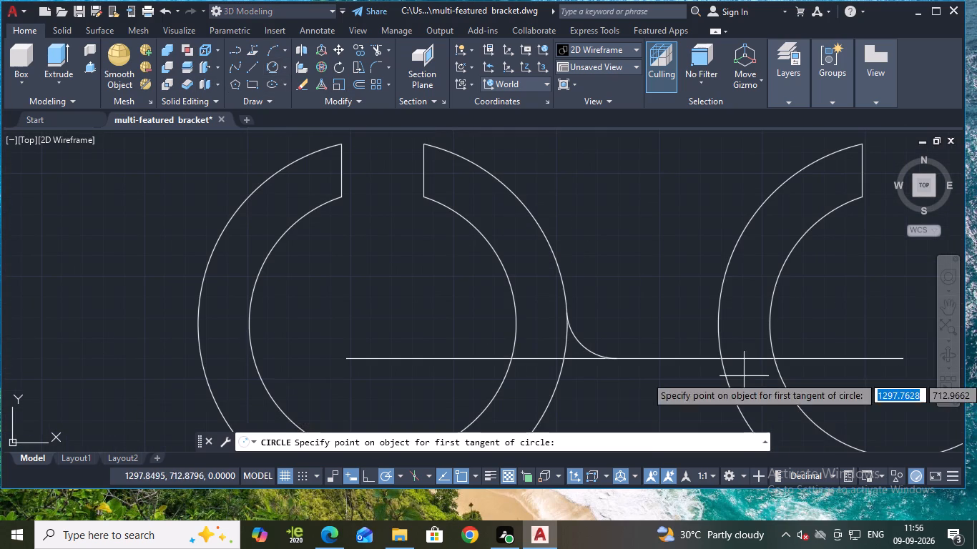
click(689, 357)
click(717, 330)
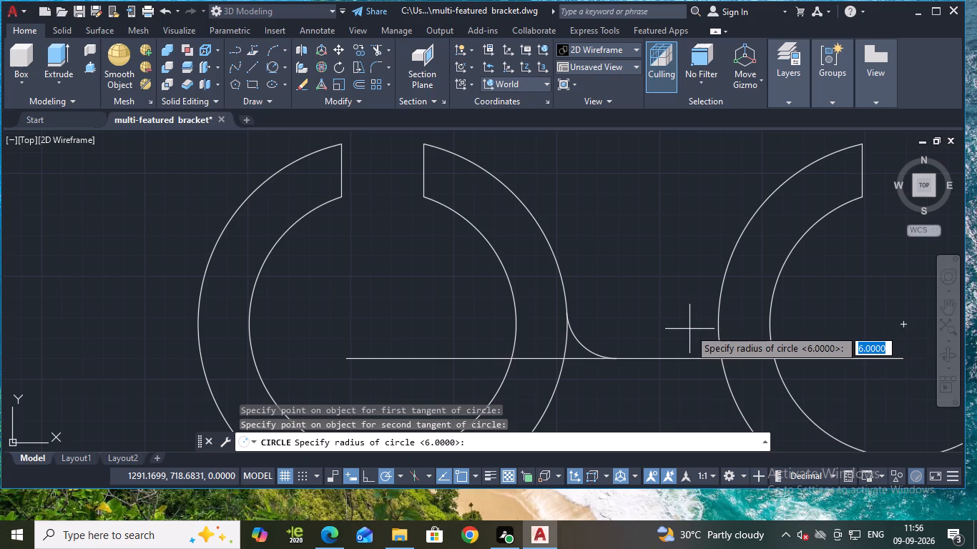
key(5)
key(Return)
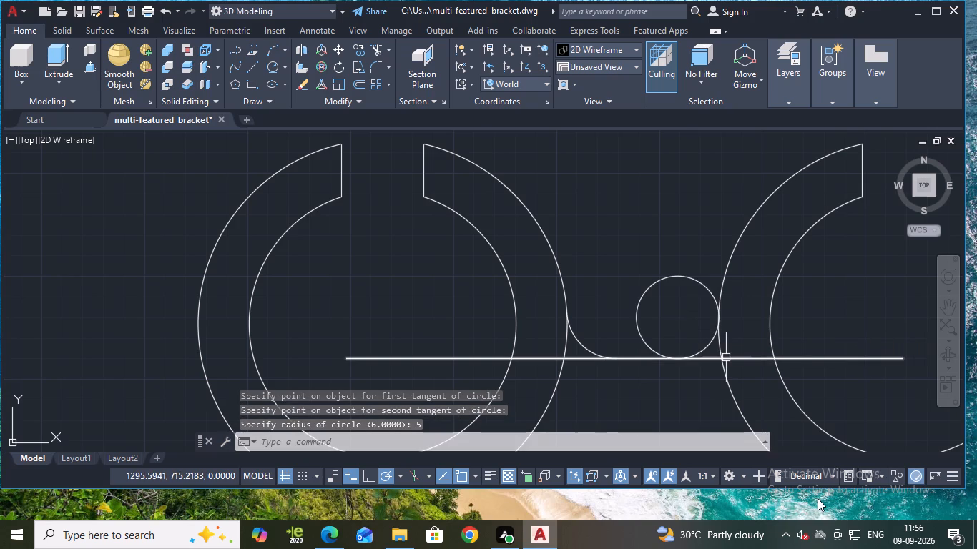
key(Escape)
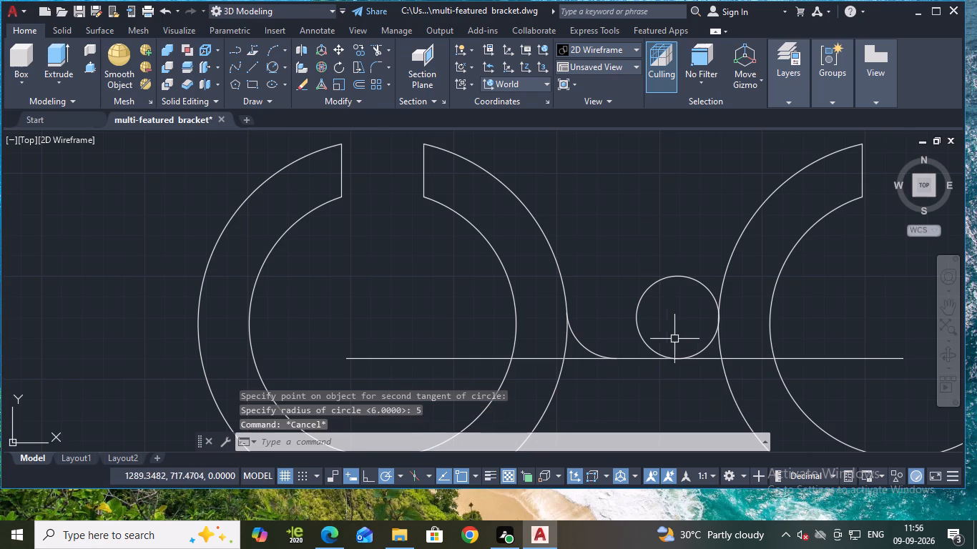
Trim the radius 5 circle to leave only the fillet arc between the horizontal line and the outer upper right circle.
text(tr)
key(Return)
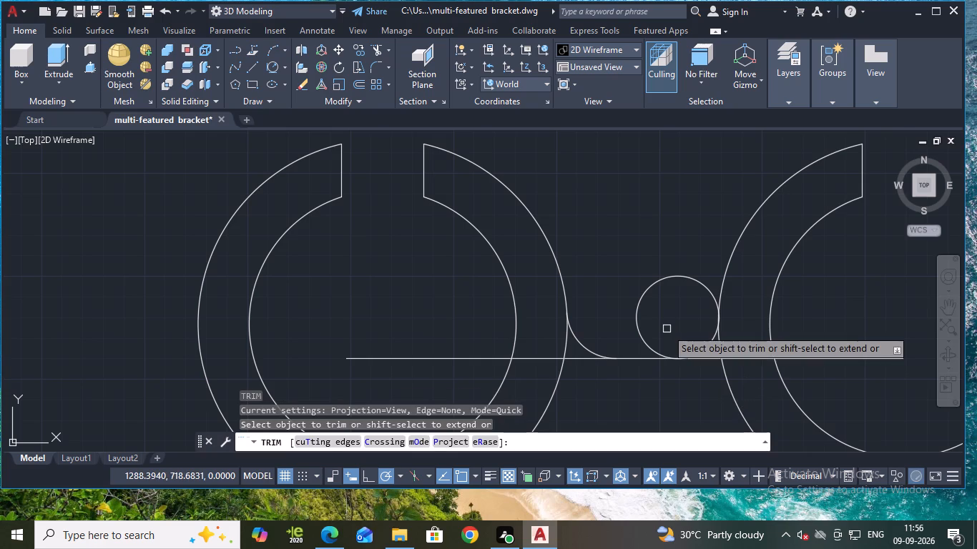
click(670, 275)
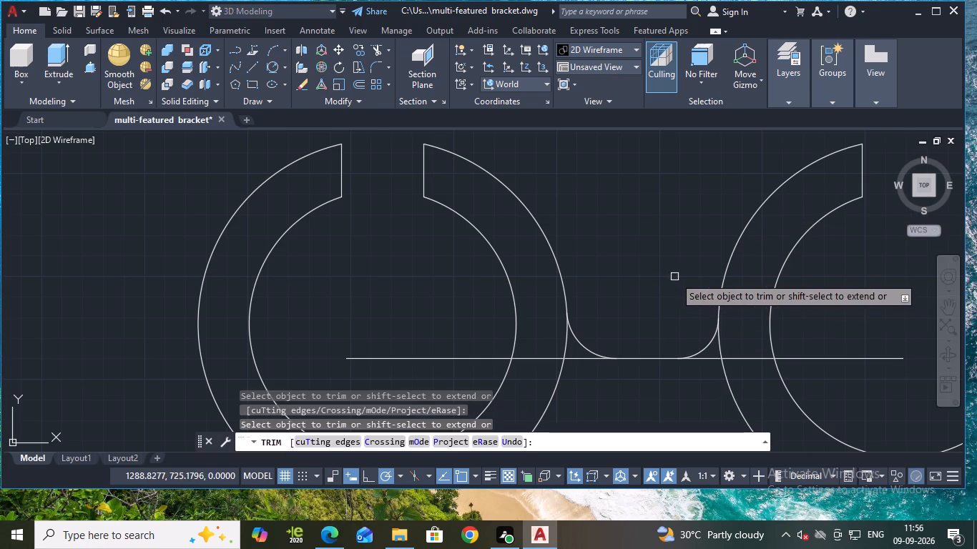
middle_drag(676, 292, 676, 251)
key(Escape)
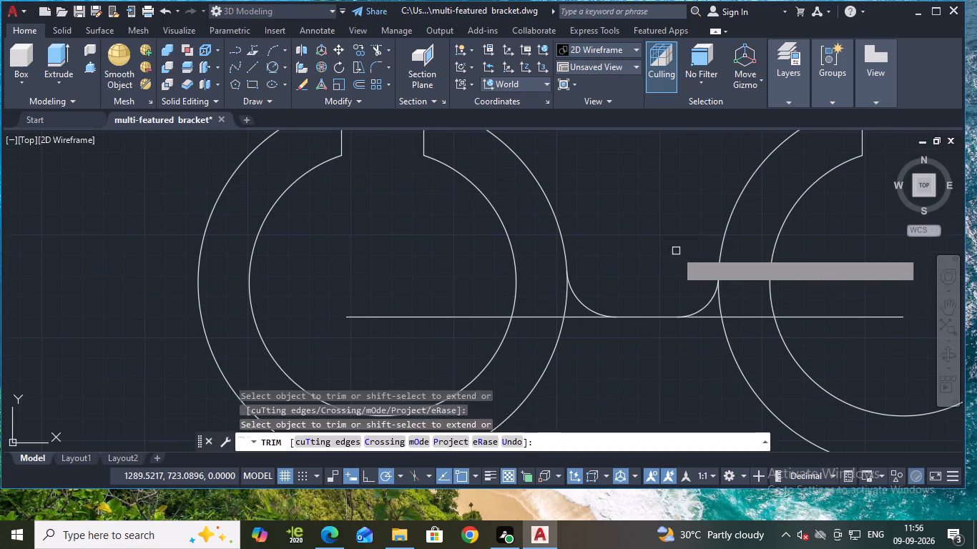
Trim the horizontal line back to the ends of the two fillet arcs and erase its leftover pieces inside both upper rings.
text(tr)
key(Return)
click(753, 317)
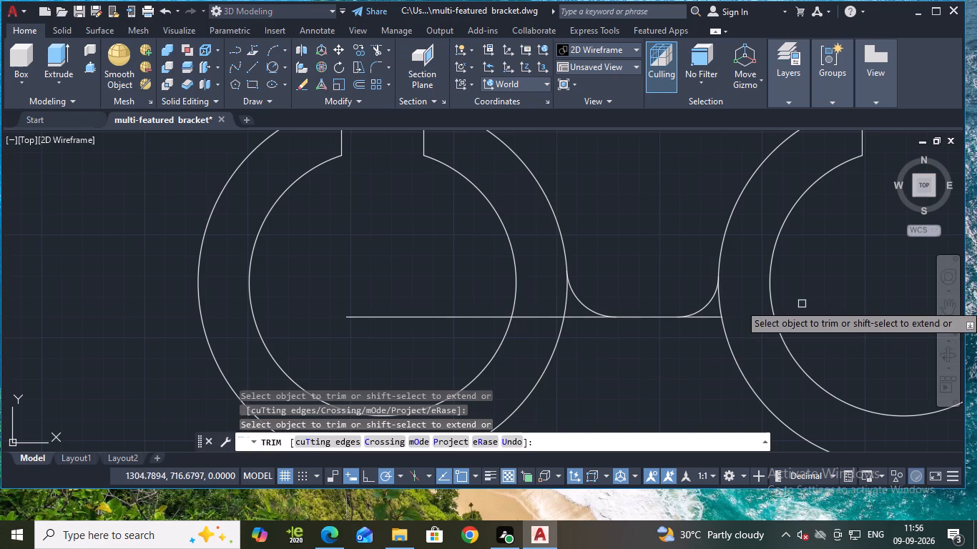
click(707, 317)
click(584, 317)
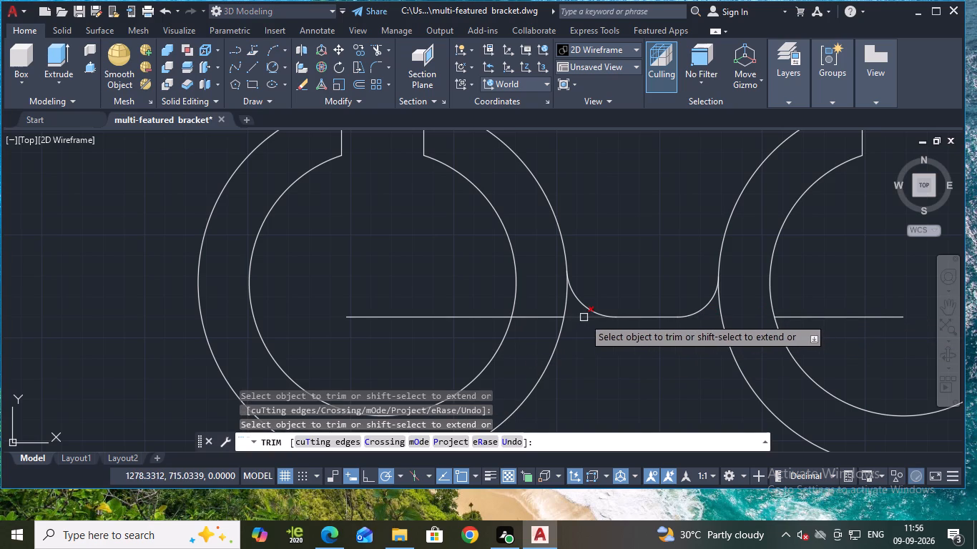
key(Escape)
click(432, 315)
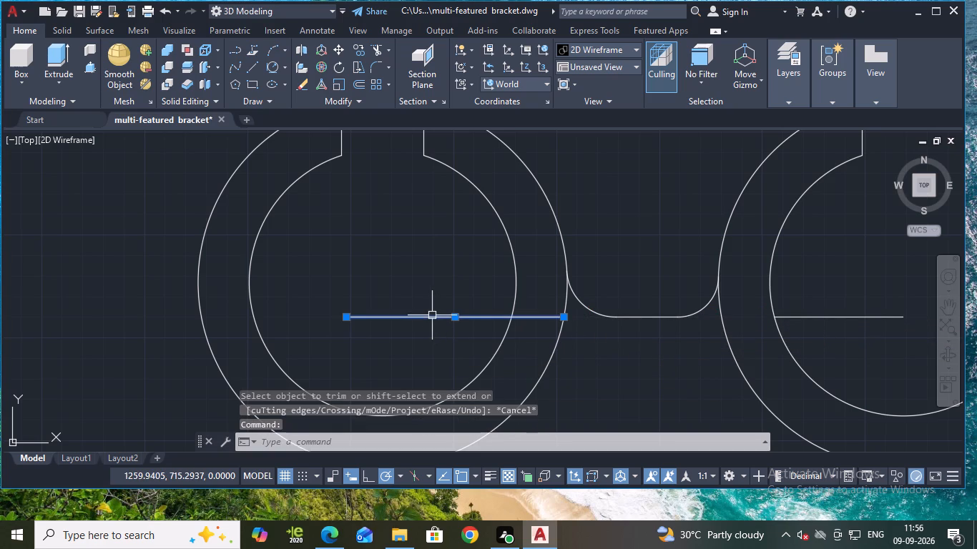
click(835, 317)
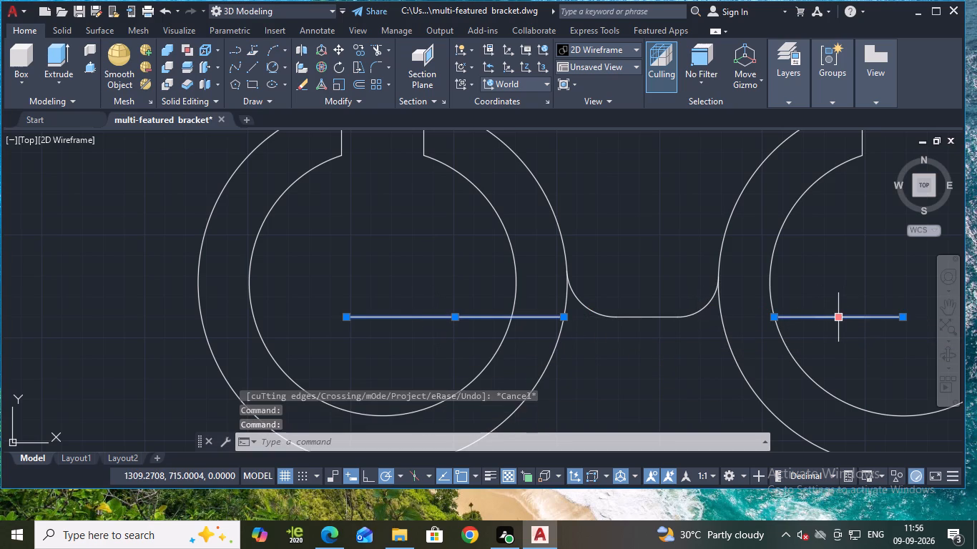
key(e)
key(Return)
Save the drawing.
scroll(835, 317, down, 2)
middle_drag(843, 323, 629, 287)
key(ctrl+s)
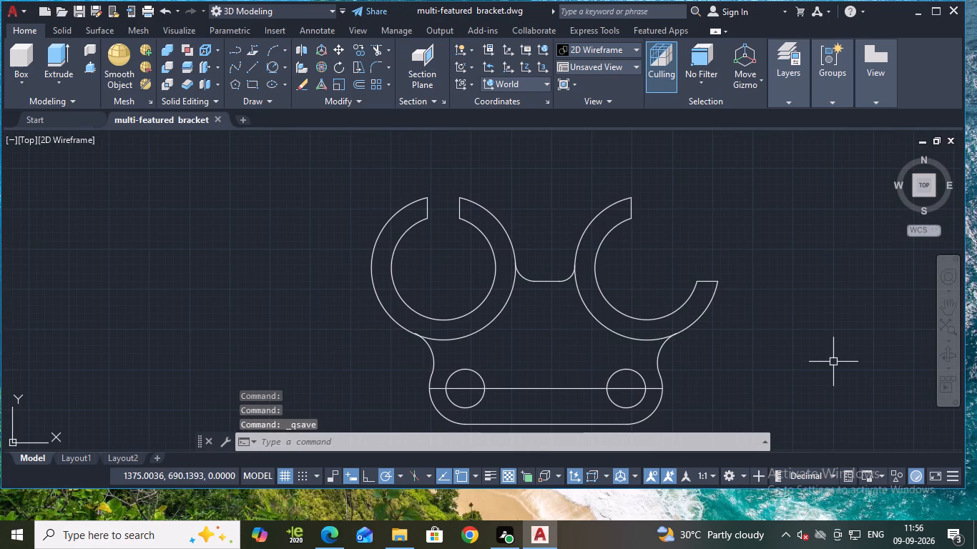
Erase the horizontal line running through the two lower holes.
click(561, 388)
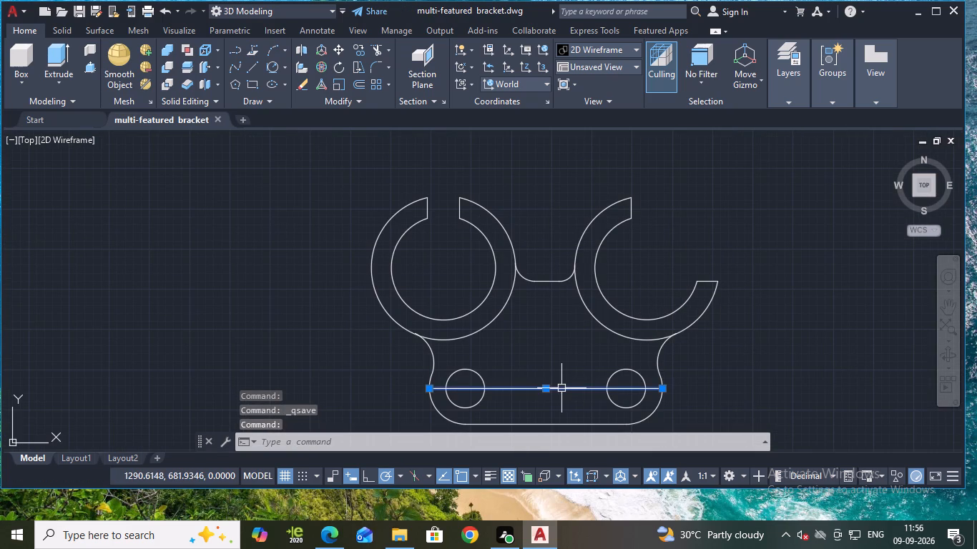
key(e)
key(Return)
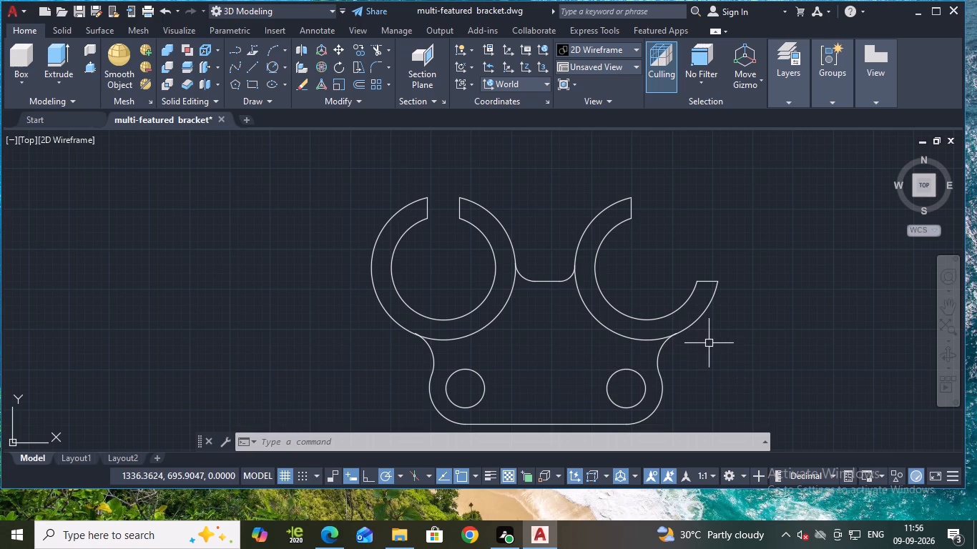
key(Escape)
Trim the outer arcs of both upper rings where they cross the bracket body, between the side fillets and the middle fillets.
text(tr)
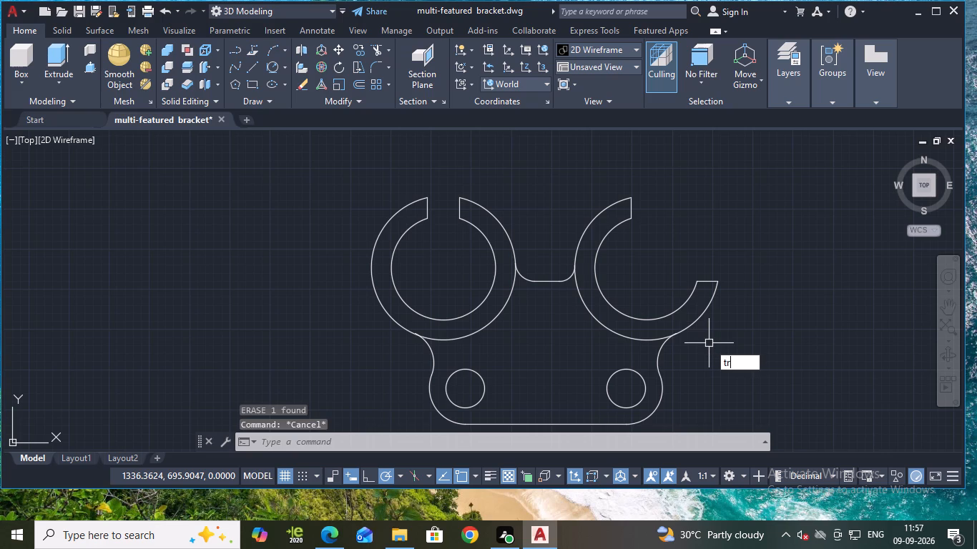
key(Return)
click(632, 337)
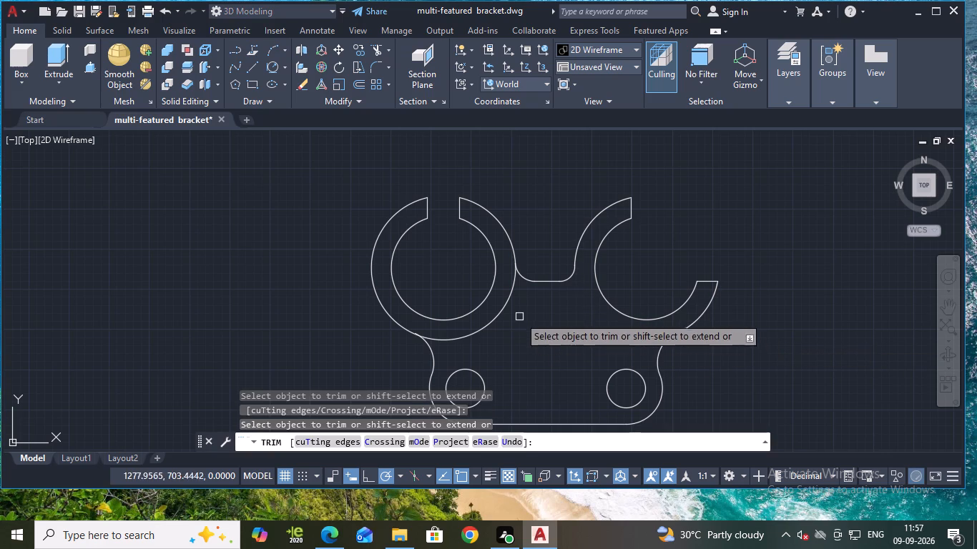
click(508, 307)
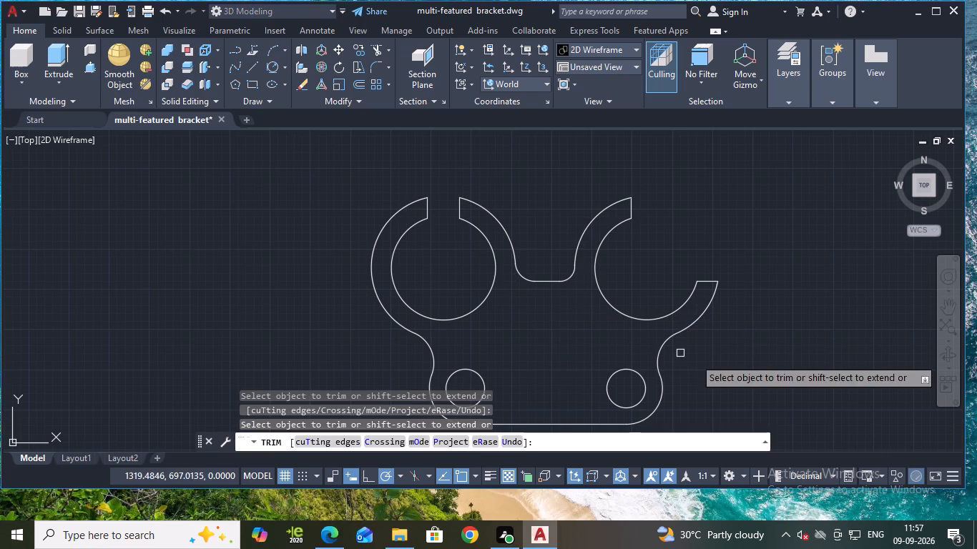
middle_drag(748, 368, 732, 346)
scroll(729, 338, down, 1)
scroll(729, 335, up, 1)
middle_drag(729, 335, 740, 321)
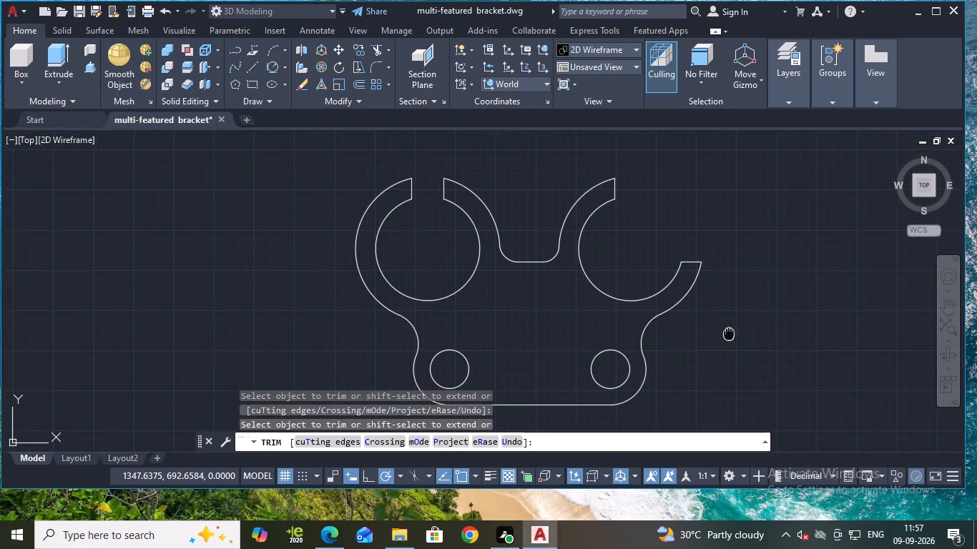
middle_drag(740, 321, 741, 320)
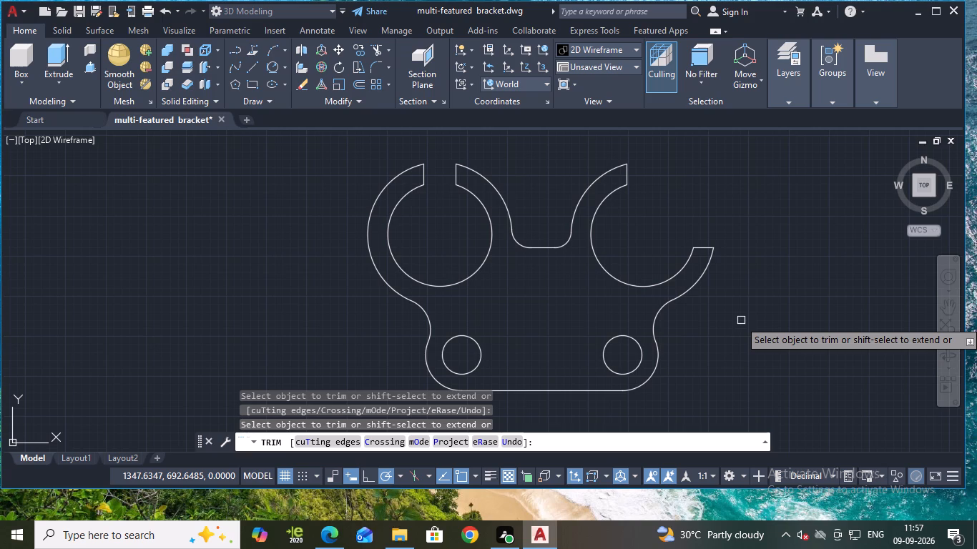
key(Escape)
In the SW Isometric view, presspull the bracket area around the two lower holes to a height of 5.
click(624, 64)
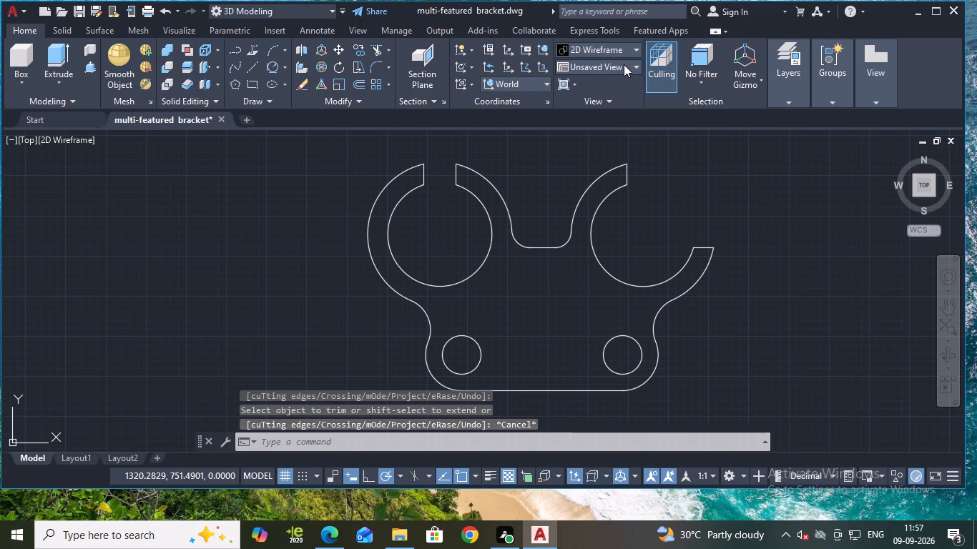
click(606, 164)
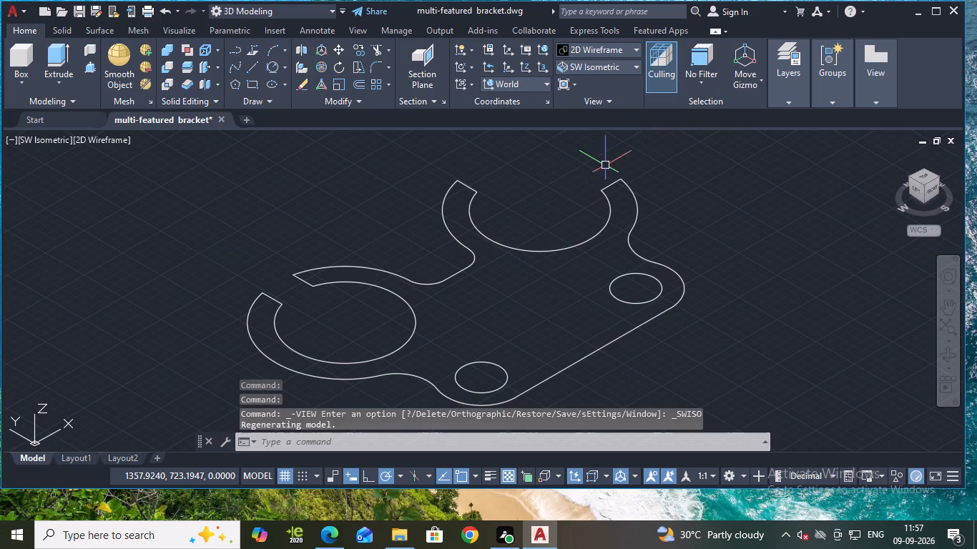
scroll(665, 227, down, 1)
click(604, 277)
key(Escape)
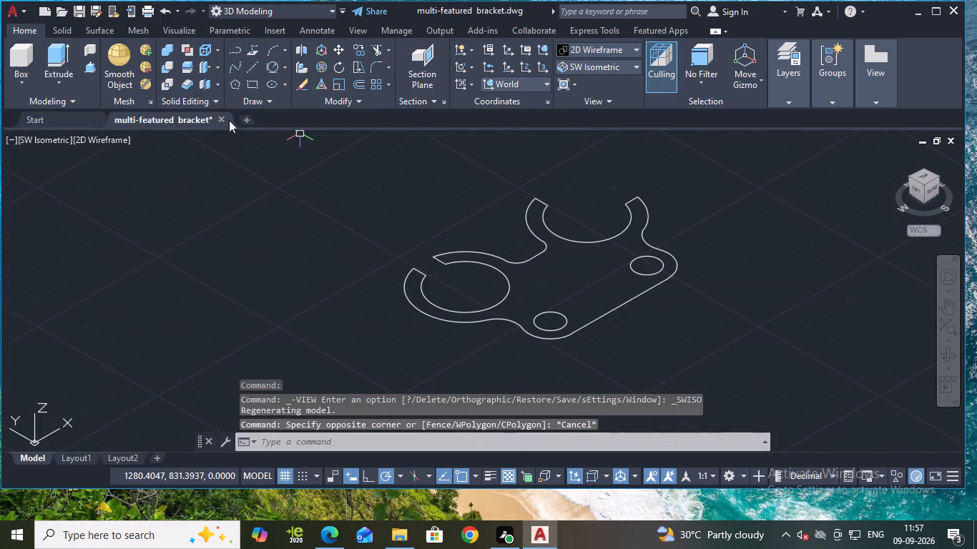
click(89, 69)
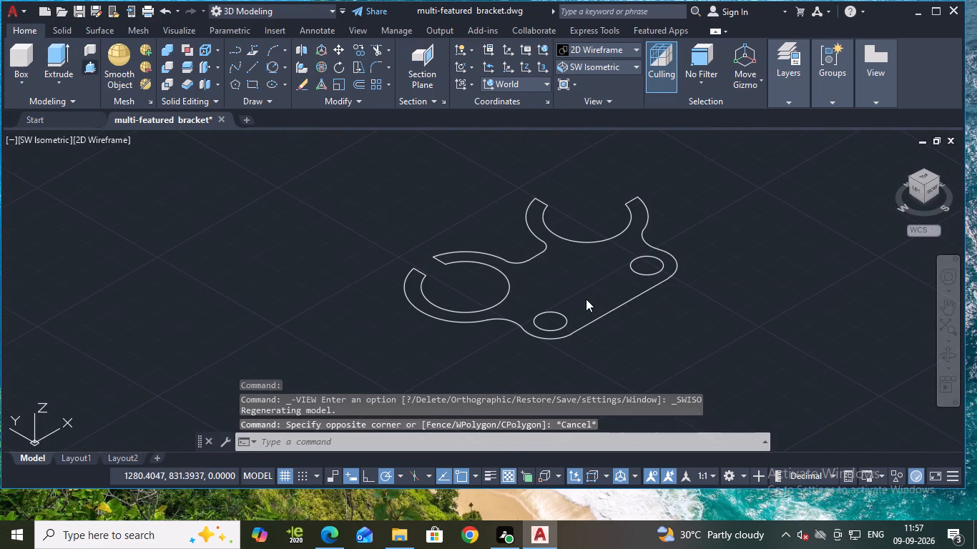
click(586, 299)
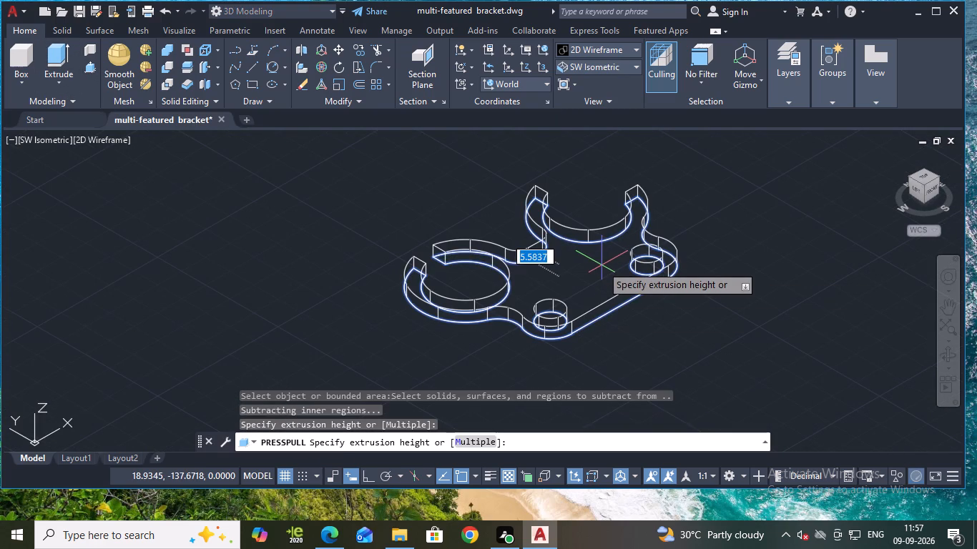
key(5)
key(Return)
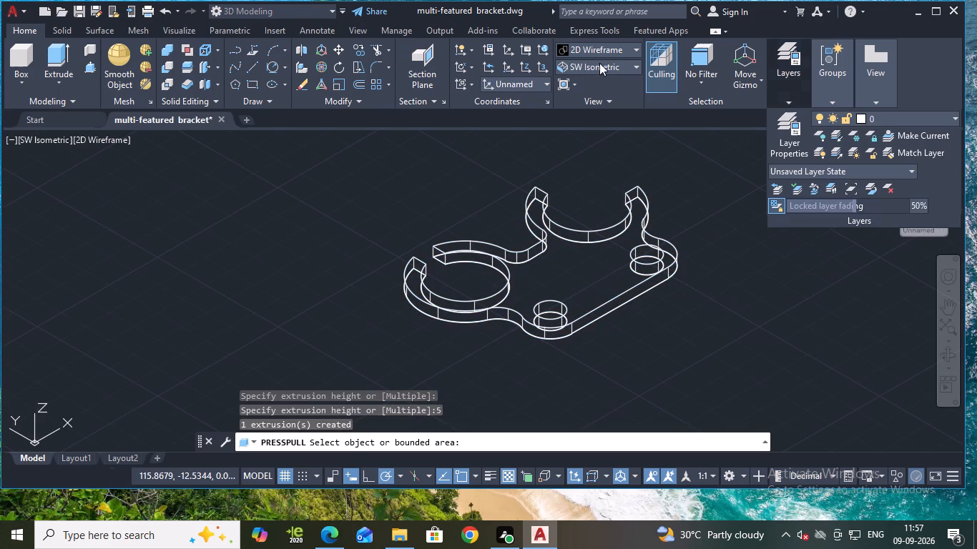
Set the visual style to Shades of Gray.
click(599, 63)
click(596, 44)
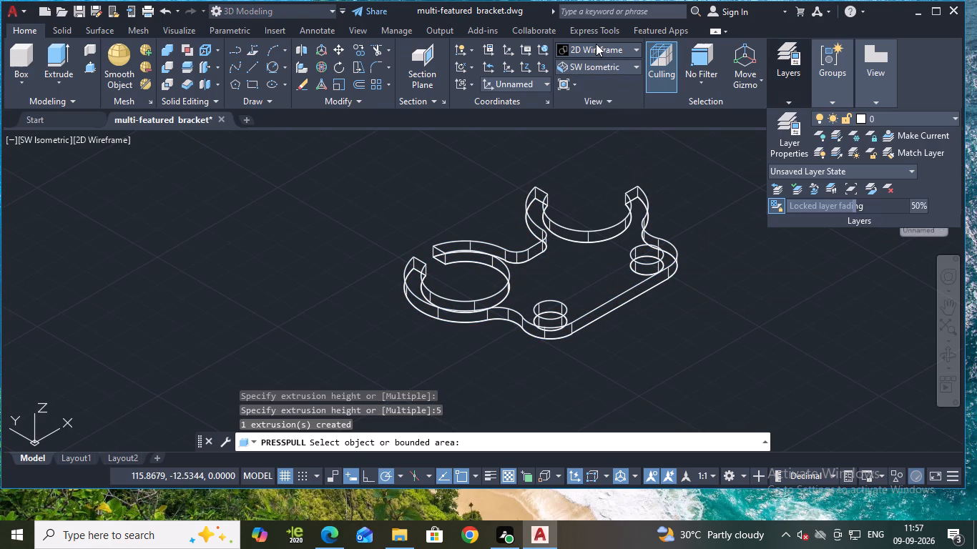
click(623, 48)
click(634, 51)
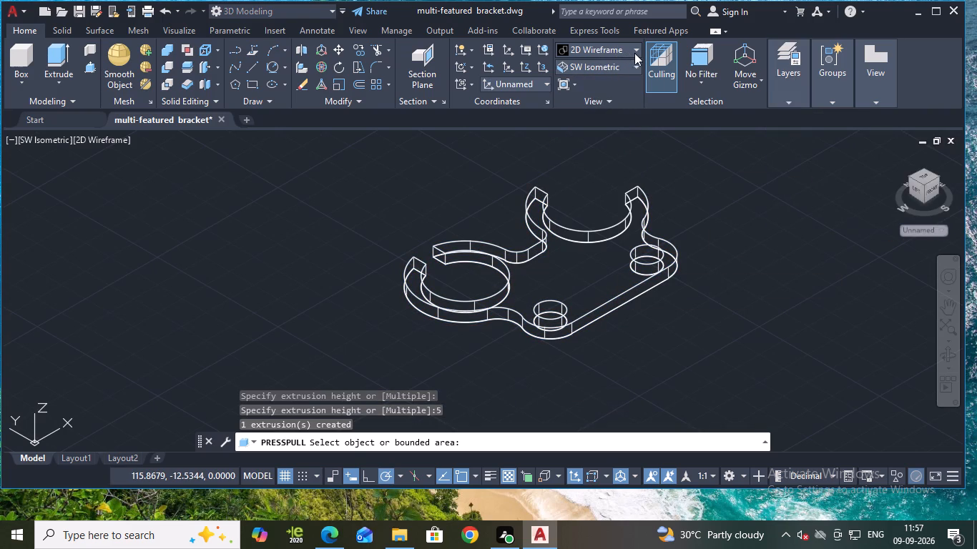
click(700, 131)
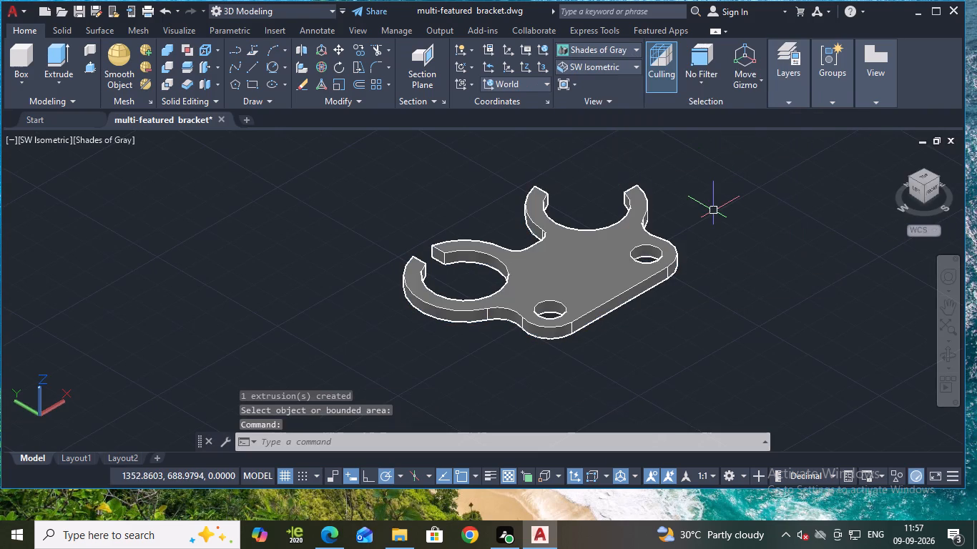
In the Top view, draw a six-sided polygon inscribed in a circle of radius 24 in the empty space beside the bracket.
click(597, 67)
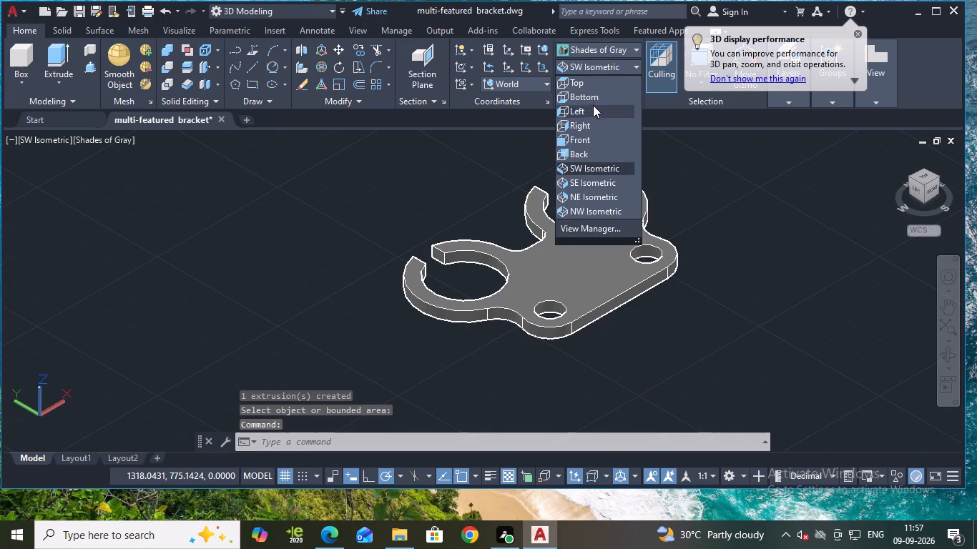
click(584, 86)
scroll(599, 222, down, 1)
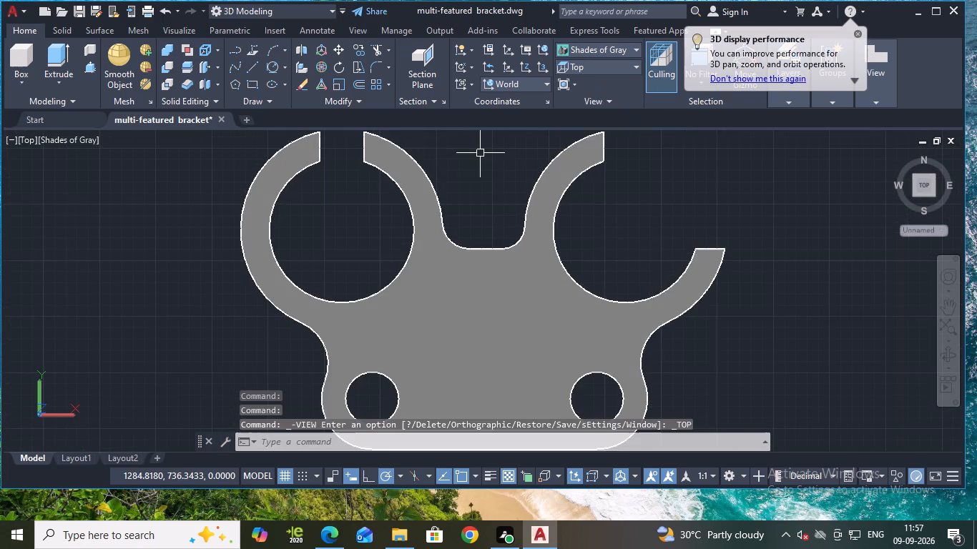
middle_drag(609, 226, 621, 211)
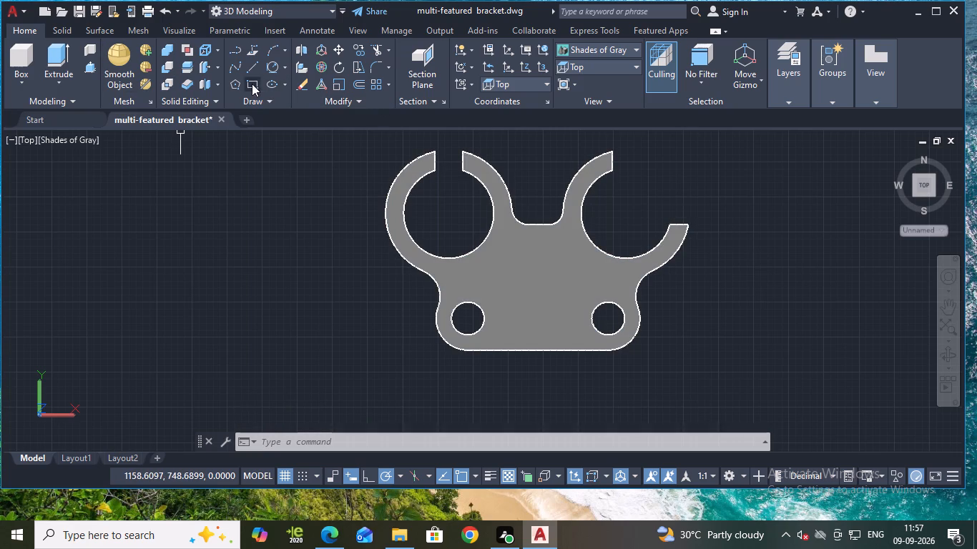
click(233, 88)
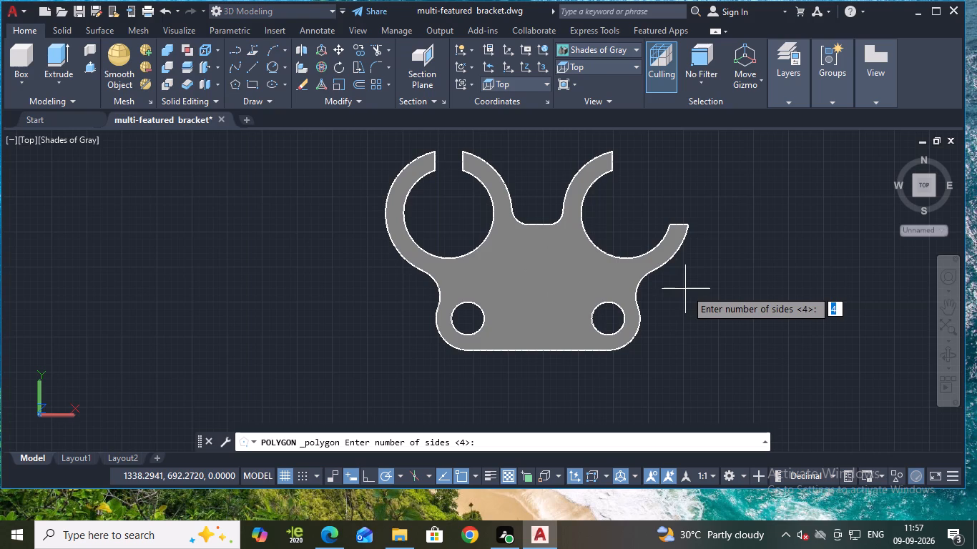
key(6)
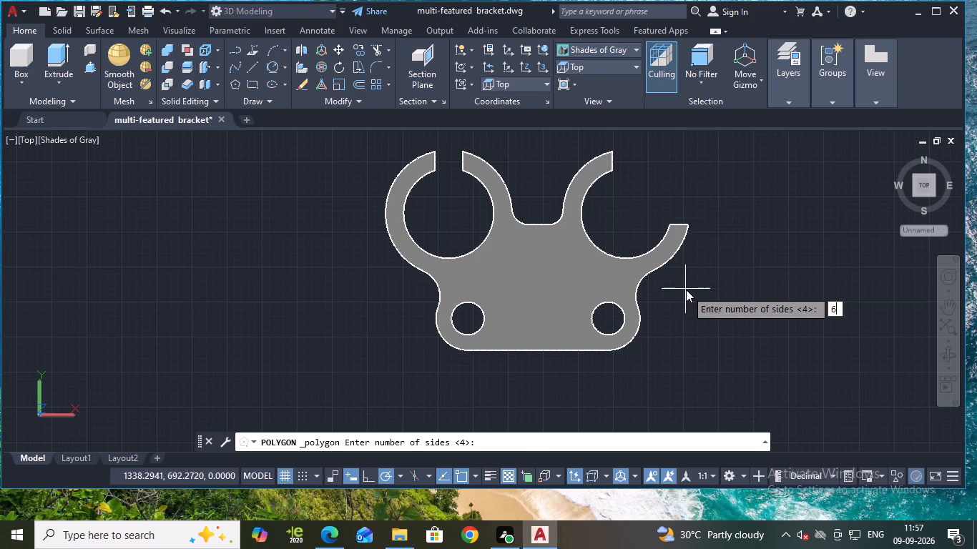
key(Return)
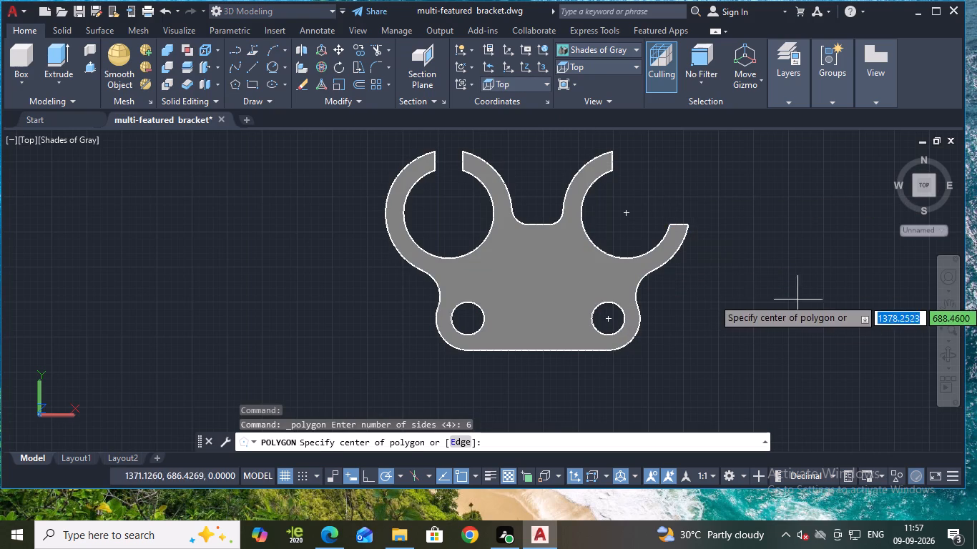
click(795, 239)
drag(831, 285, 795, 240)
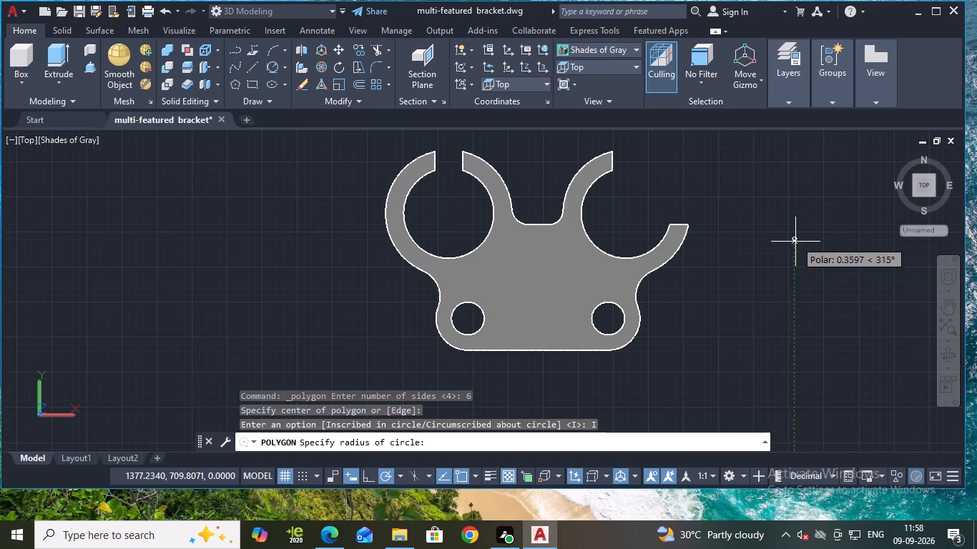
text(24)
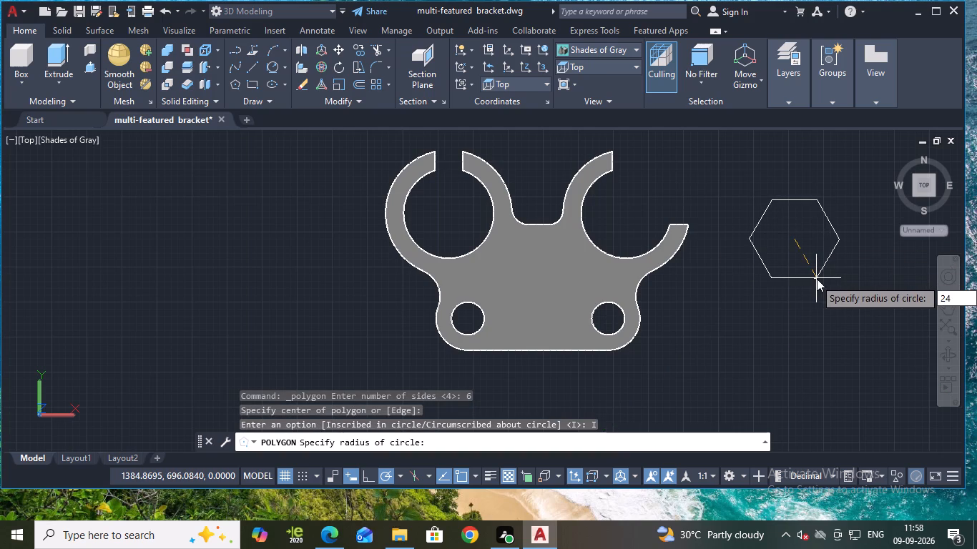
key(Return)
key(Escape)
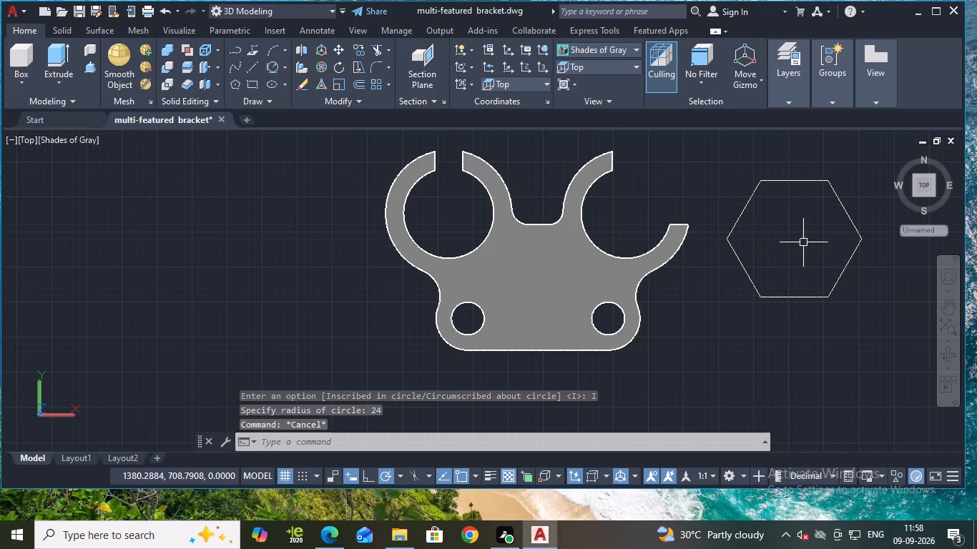
Check the hexagon's width between its two opposite side corners with a linear dimension.
scroll(805, 244, down, 1)
middle_drag(805, 242, 622, 248)
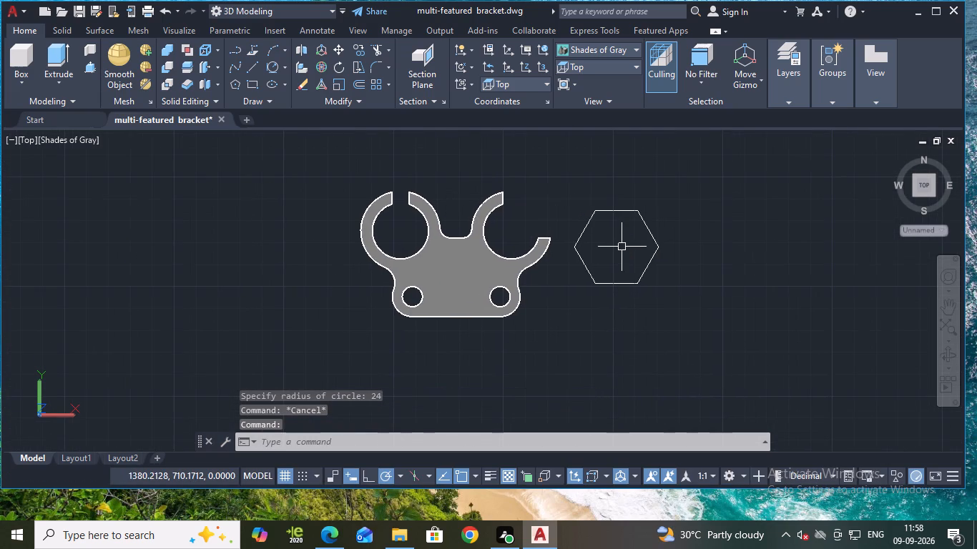
scroll(609, 224, up, 1)
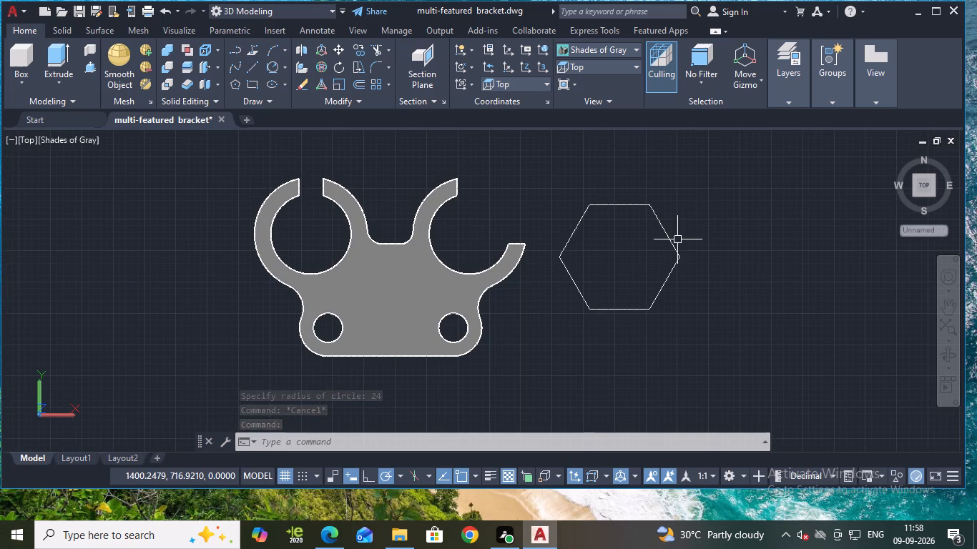
click(321, 31)
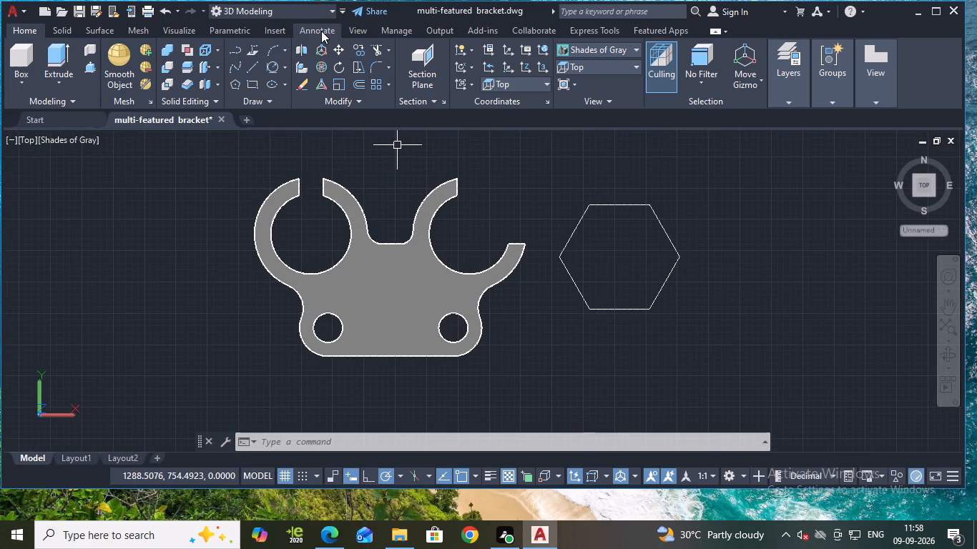
click(275, 82)
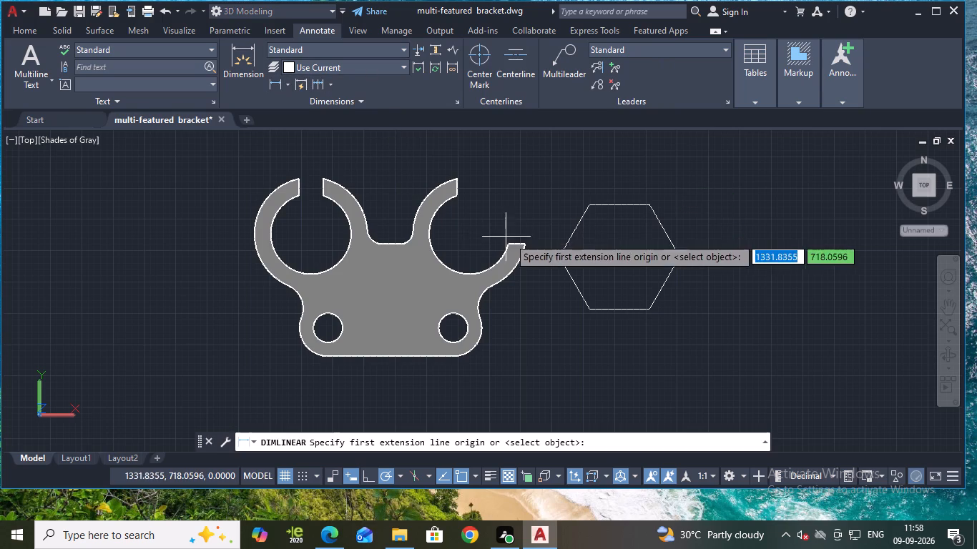
click(560, 257)
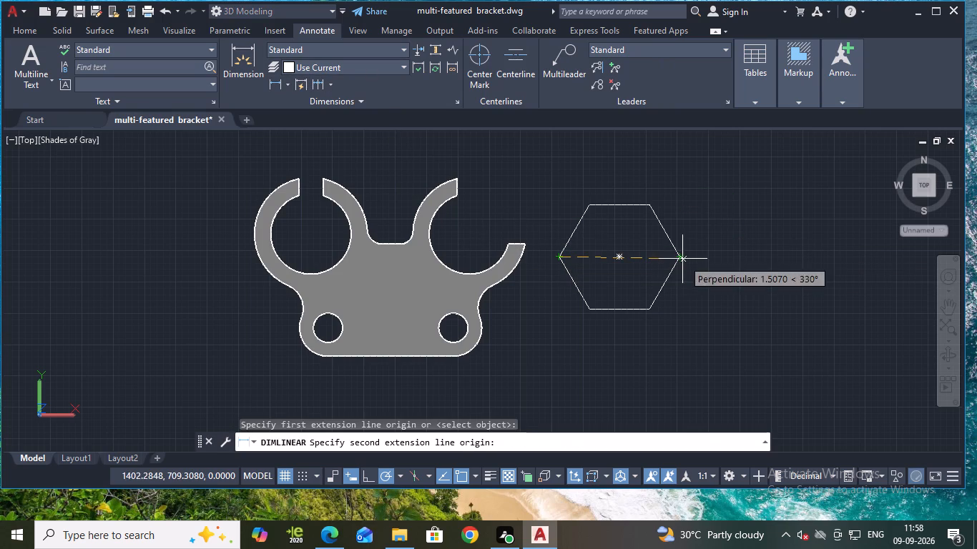
click(679, 257)
scroll(668, 194, up, 4)
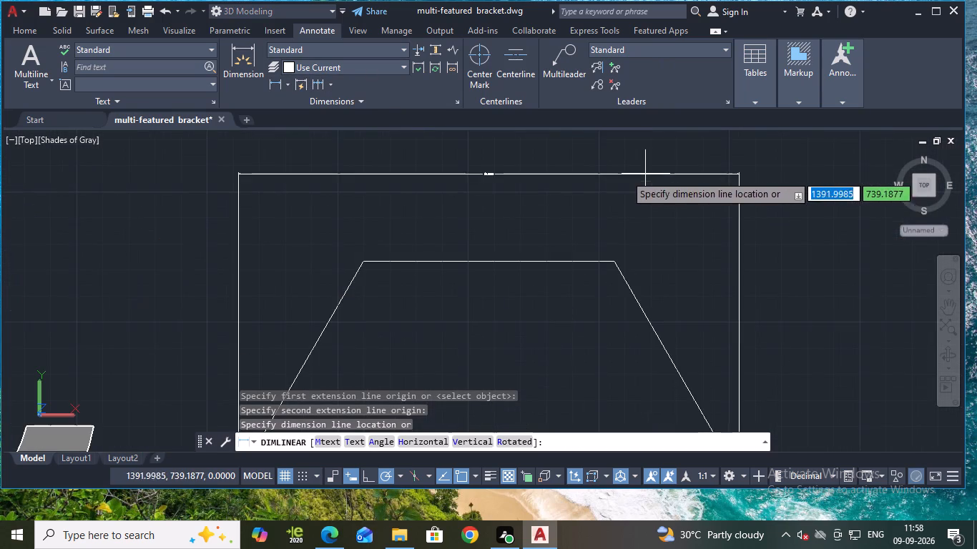
scroll(590, 172, up, 3)
scroll(554, 177, down, 7)
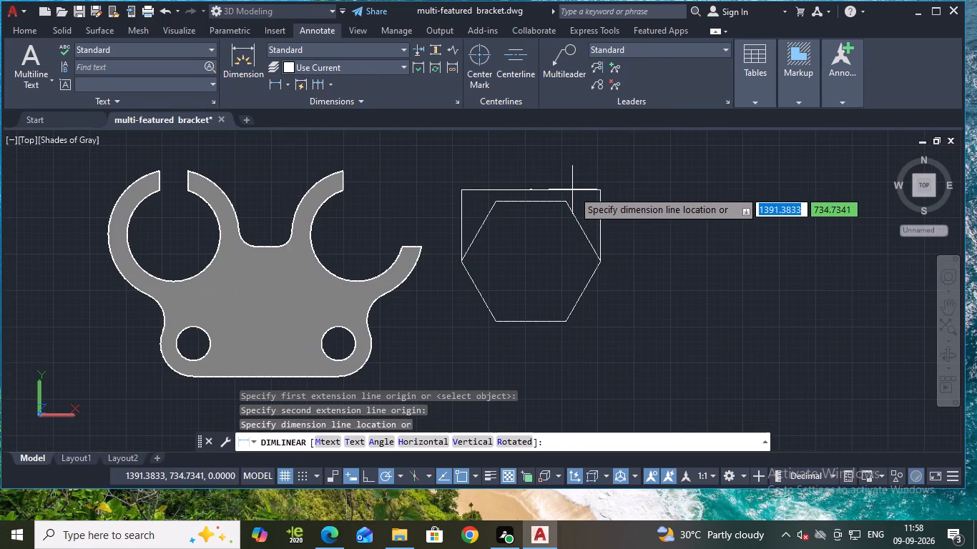
key(Escape)
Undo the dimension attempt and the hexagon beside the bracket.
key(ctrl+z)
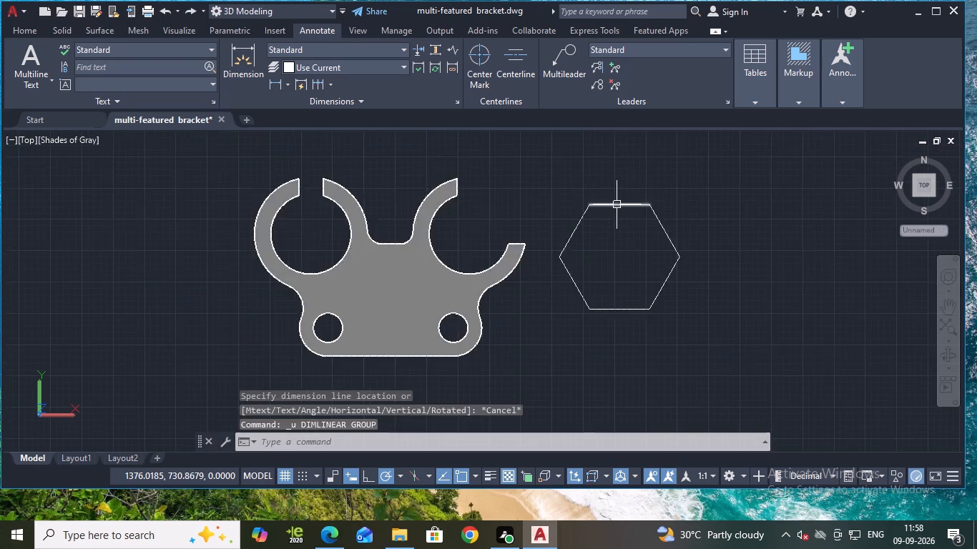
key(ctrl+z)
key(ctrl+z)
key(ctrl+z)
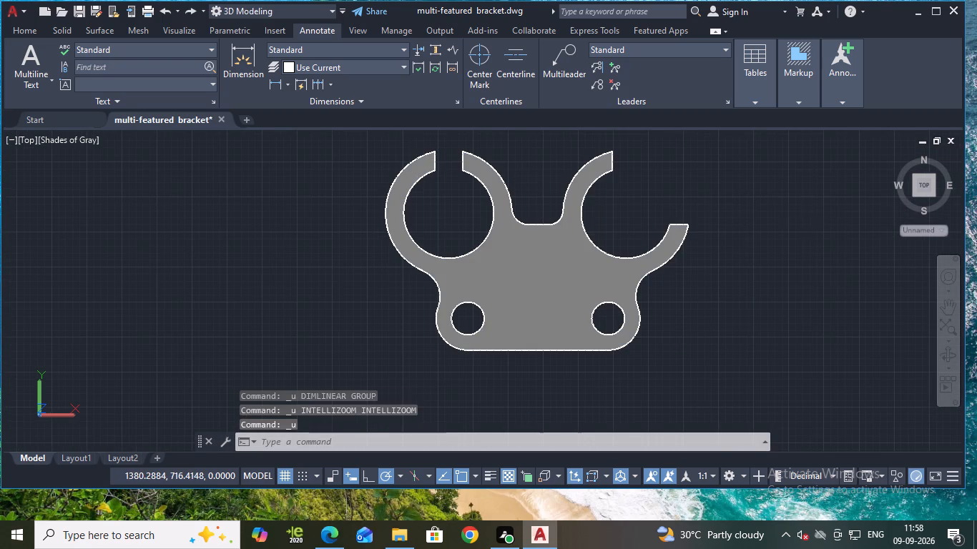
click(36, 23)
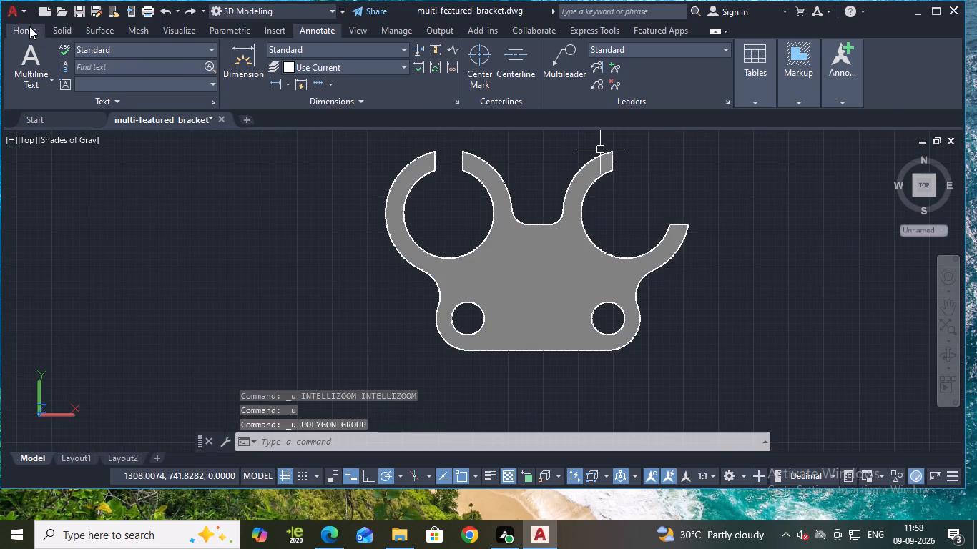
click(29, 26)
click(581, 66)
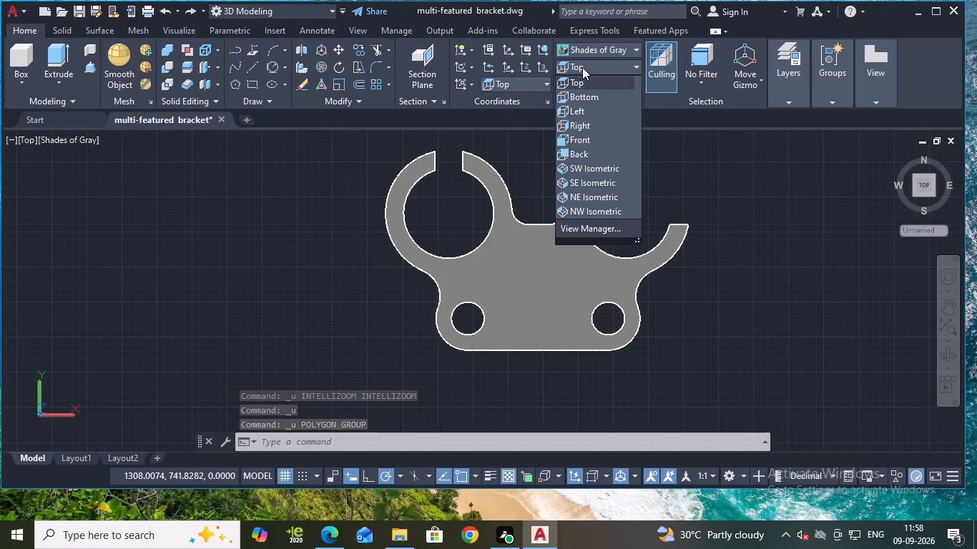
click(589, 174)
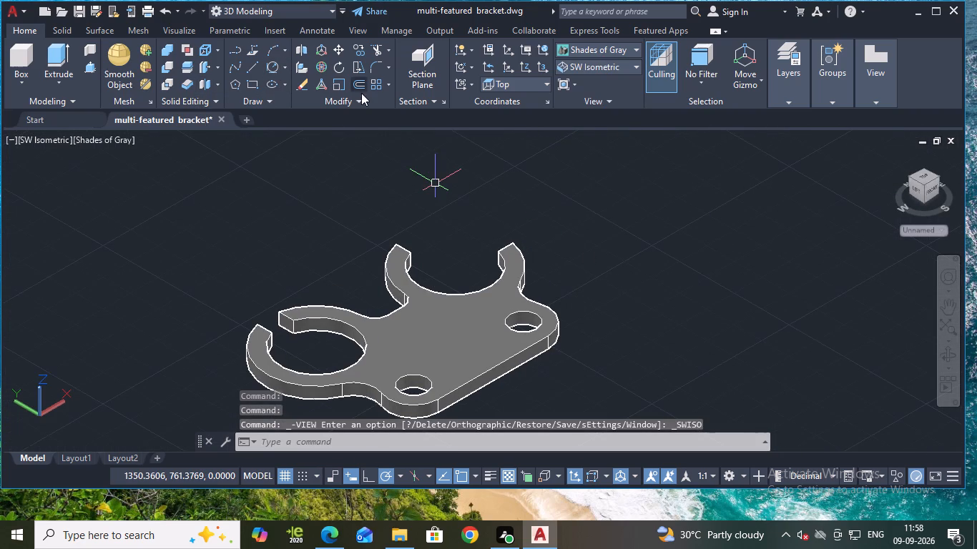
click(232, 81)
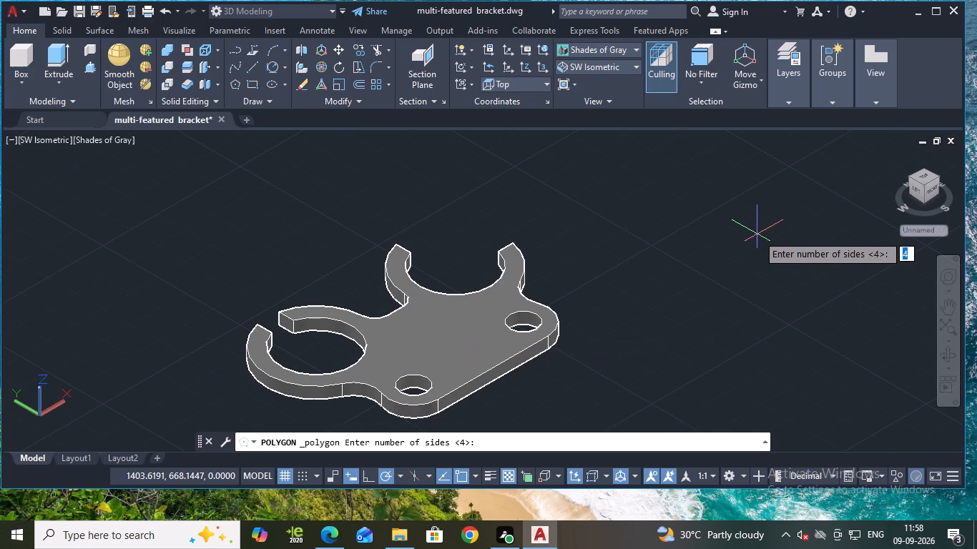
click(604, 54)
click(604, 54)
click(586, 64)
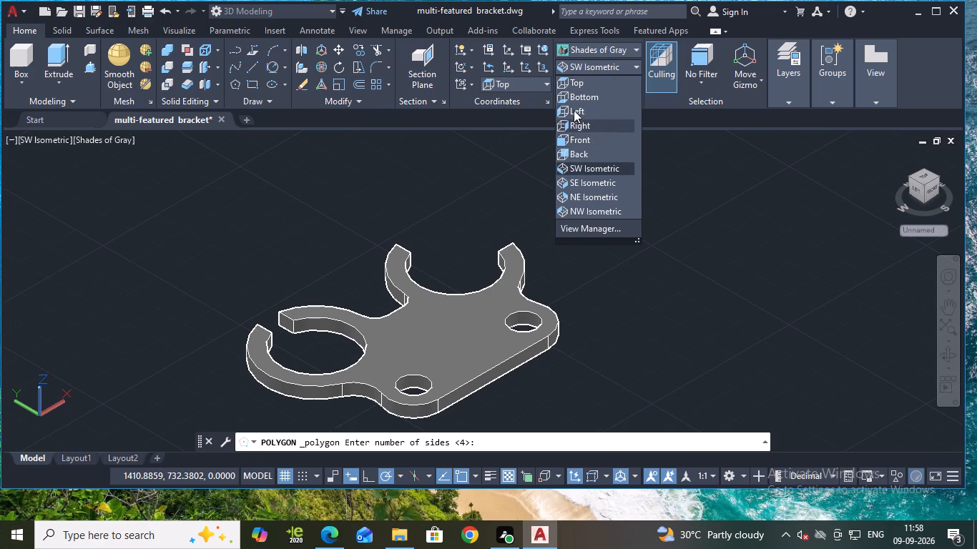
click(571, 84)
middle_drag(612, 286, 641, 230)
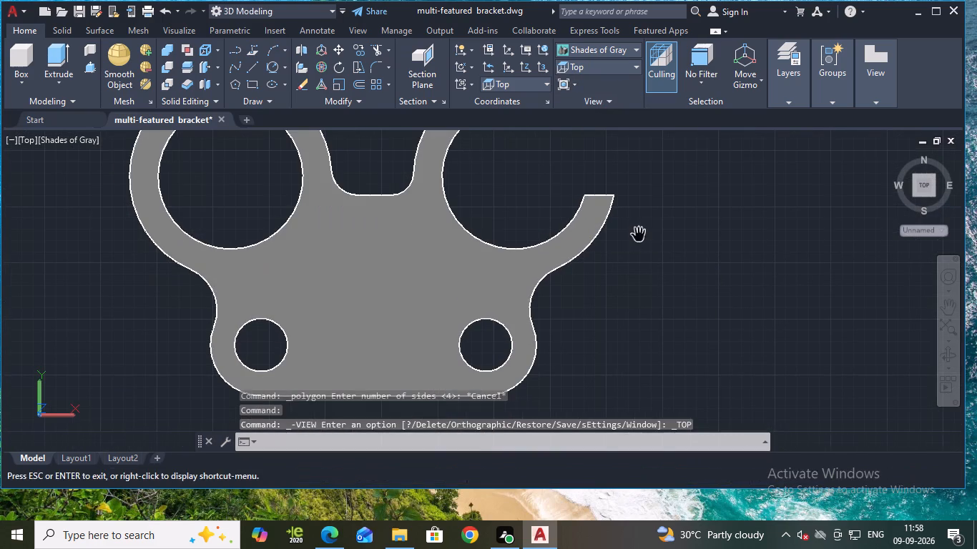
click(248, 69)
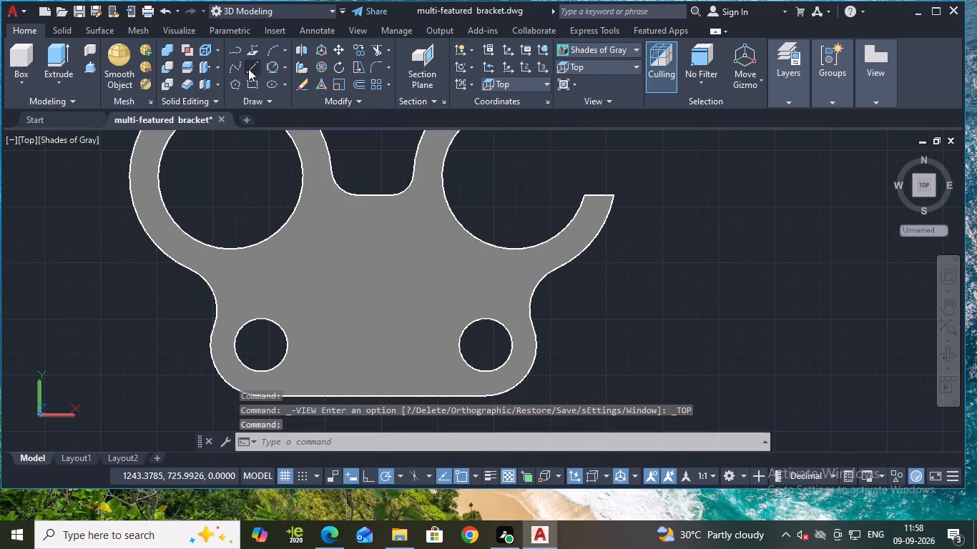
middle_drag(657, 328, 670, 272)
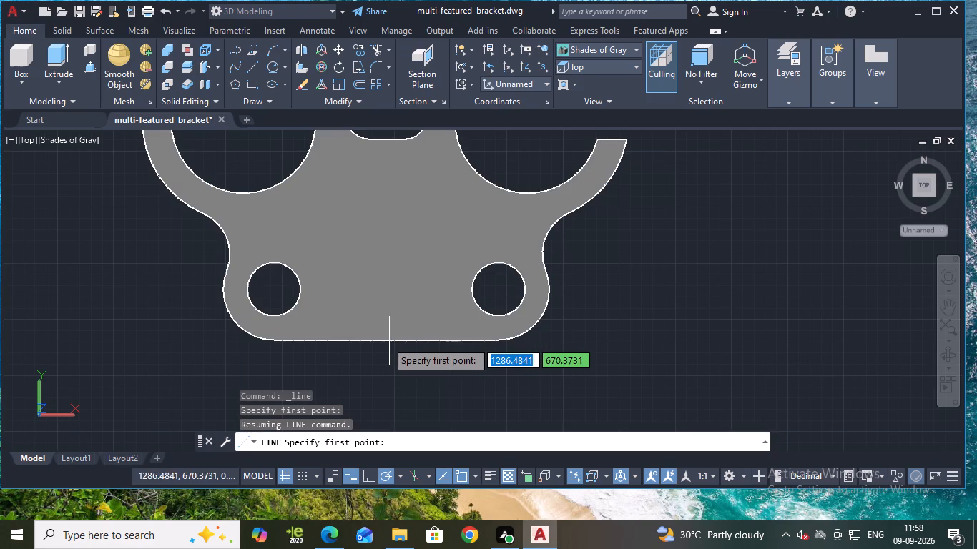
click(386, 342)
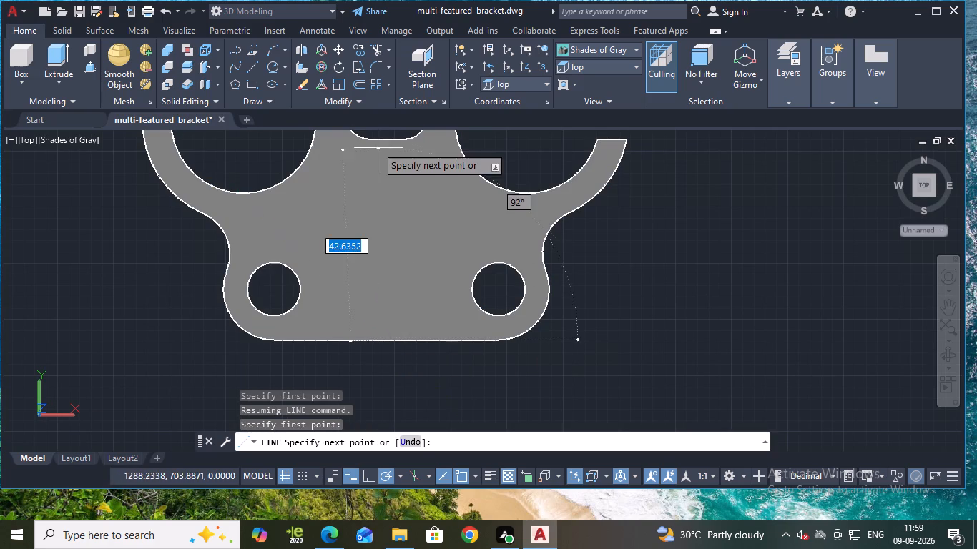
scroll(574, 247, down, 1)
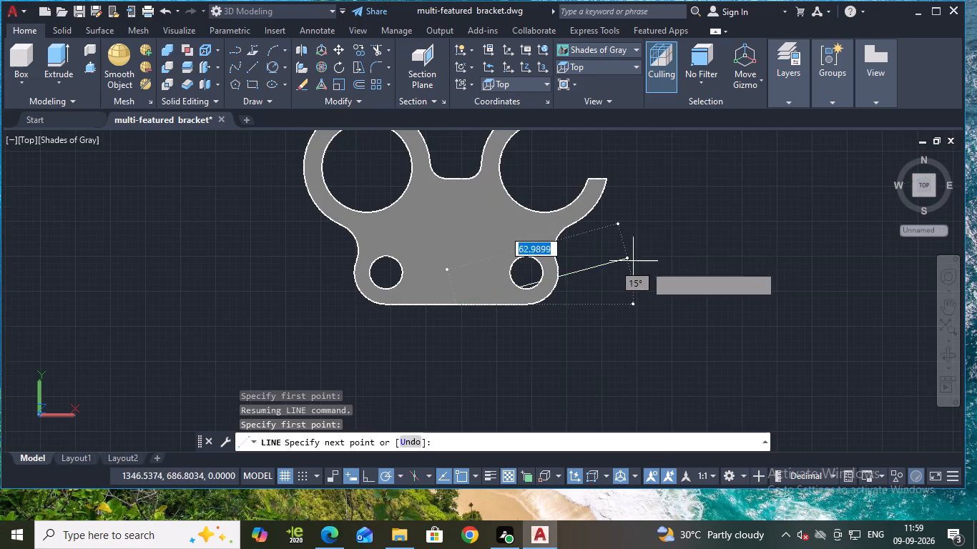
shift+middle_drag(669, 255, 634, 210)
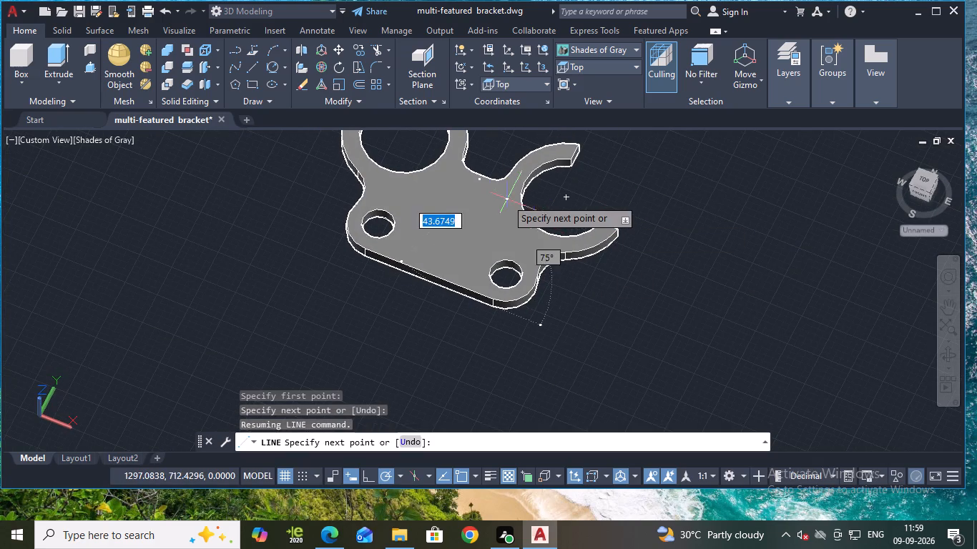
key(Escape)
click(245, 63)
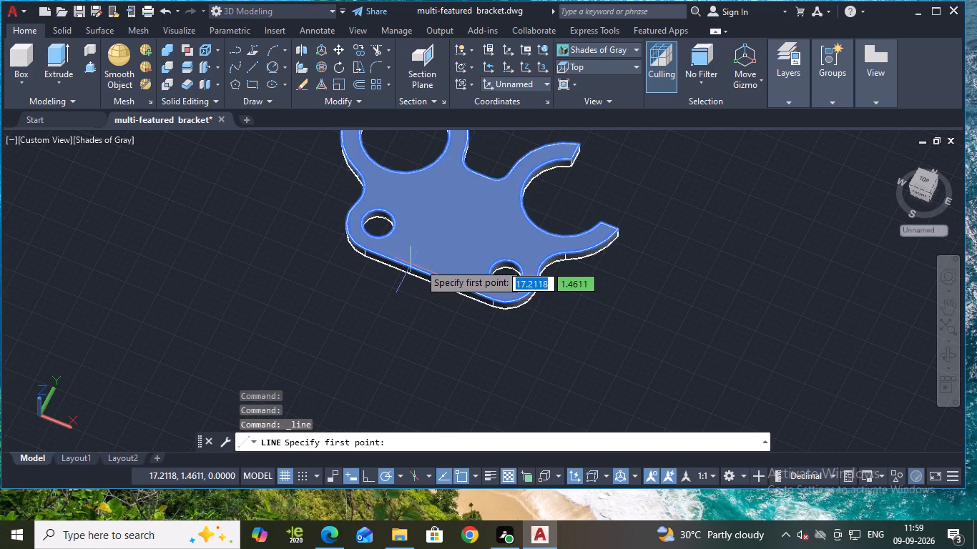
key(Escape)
Set the visual style to 2D Wireframe.
click(604, 45)
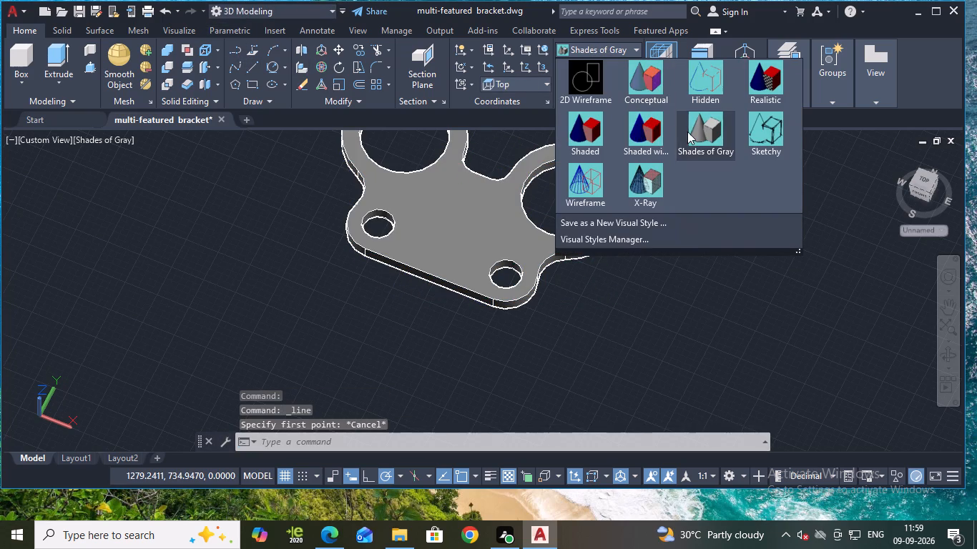
click(578, 84)
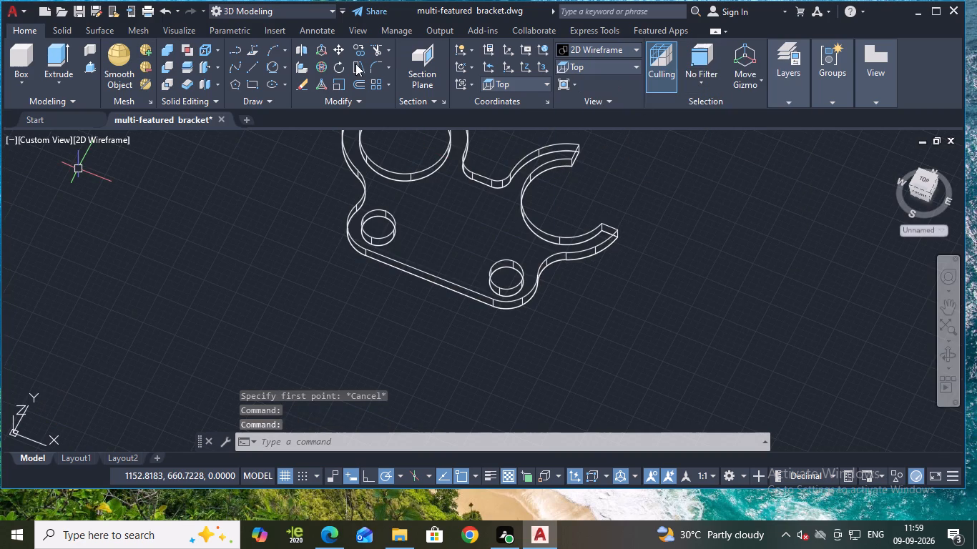
Draw a line 24.5 long from the midpoint of the top face's straight lower edge, perpendicular to it and into the bracket body.
click(251, 71)
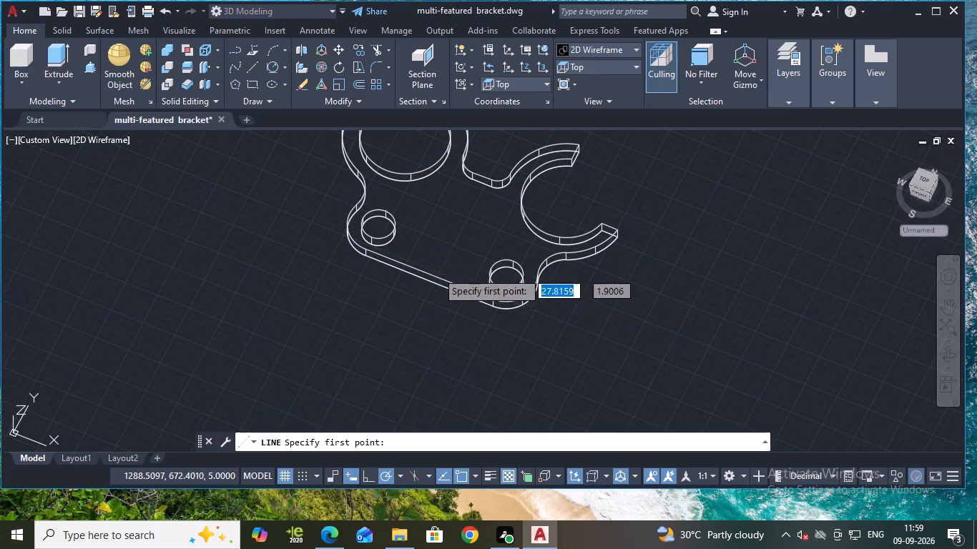
click(427, 277)
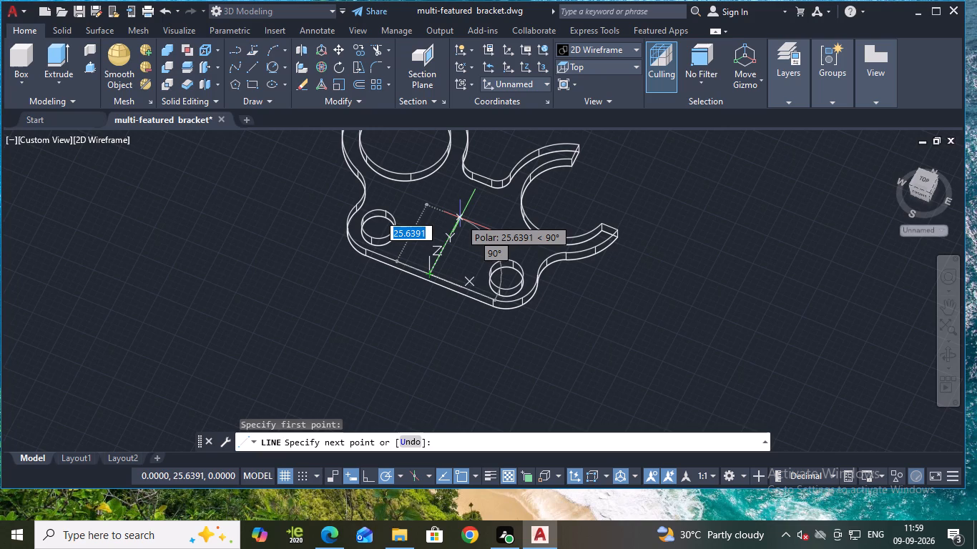
text(24.5)
key(Return)
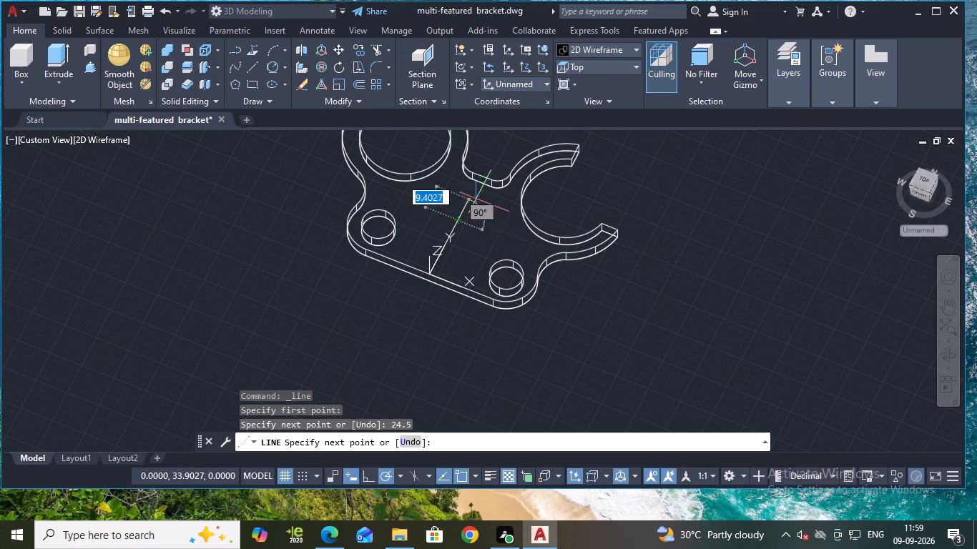
Draw a six-sided polygon inscribed in a circle of radius 12, beside the construction line on the bracket.
key(Escape)
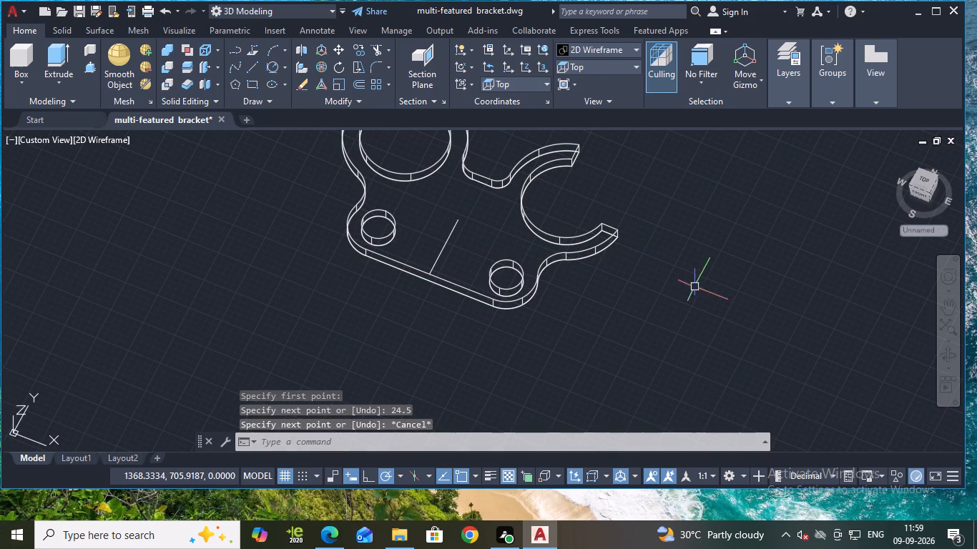
click(238, 92)
click(236, 85)
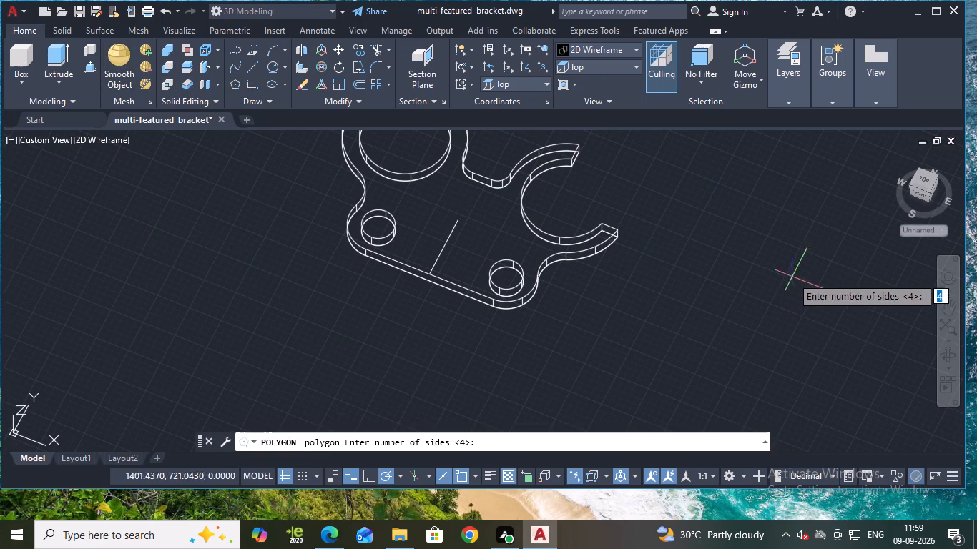
click(750, 264)
click(735, 257)
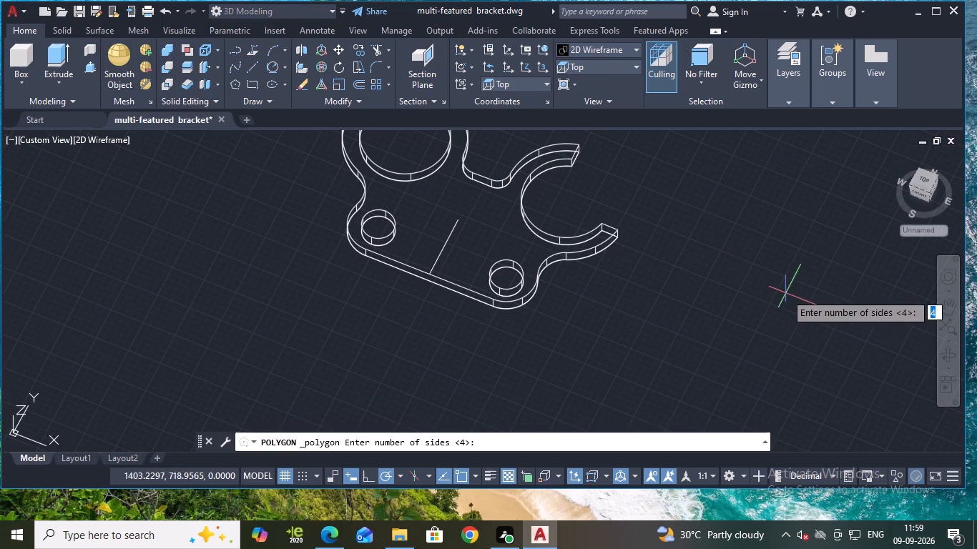
key(6)
key(Return)
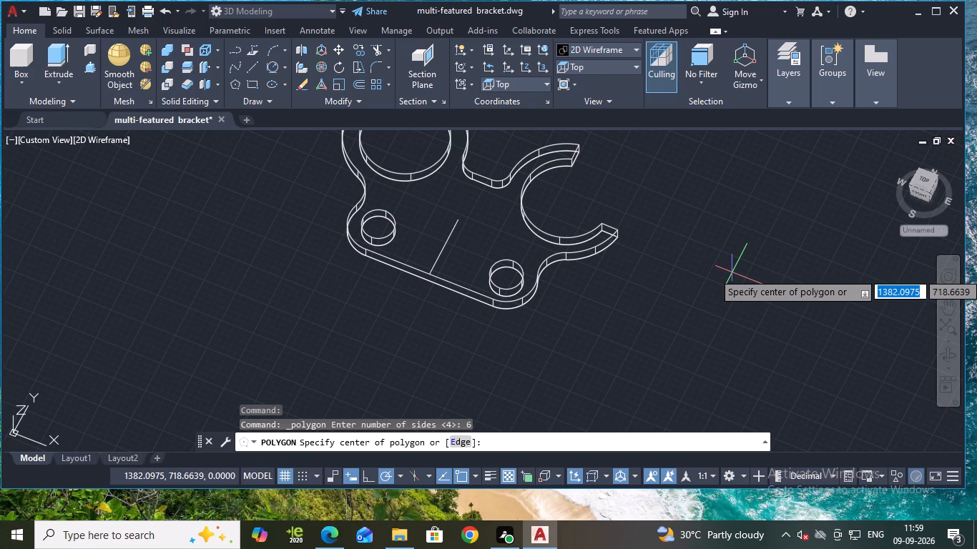
text(12)
key(Return)
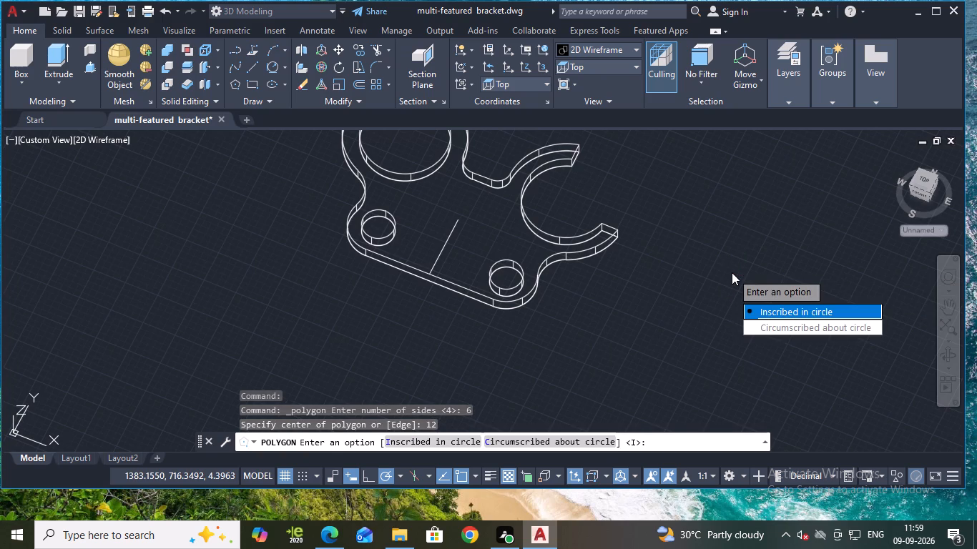
key(Return)
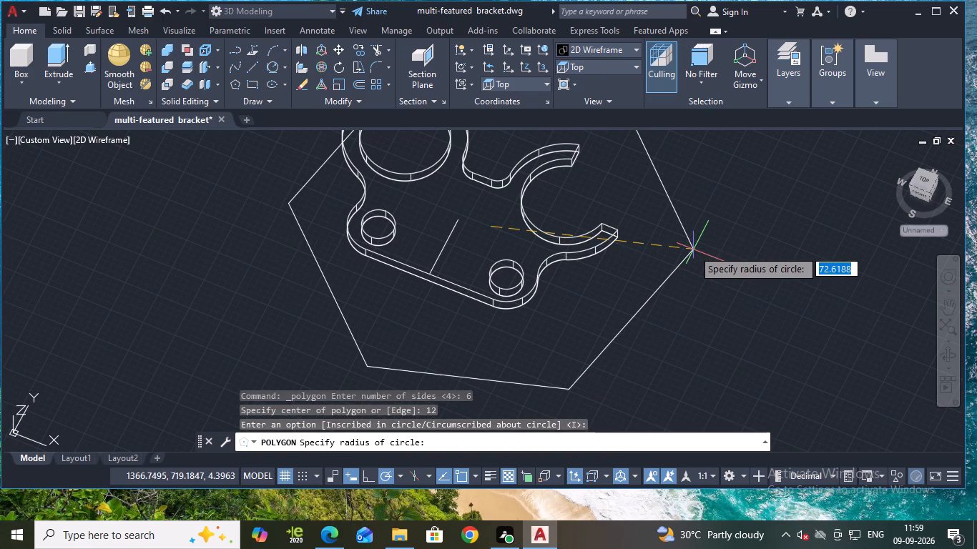
text(12)
key(Return)
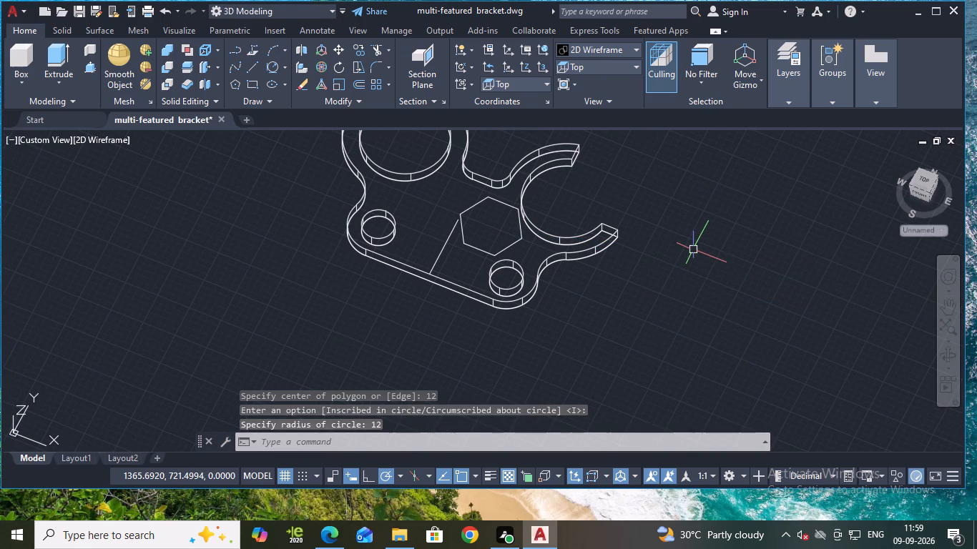
scroll(410, 208, up, 1)
key(Escape)
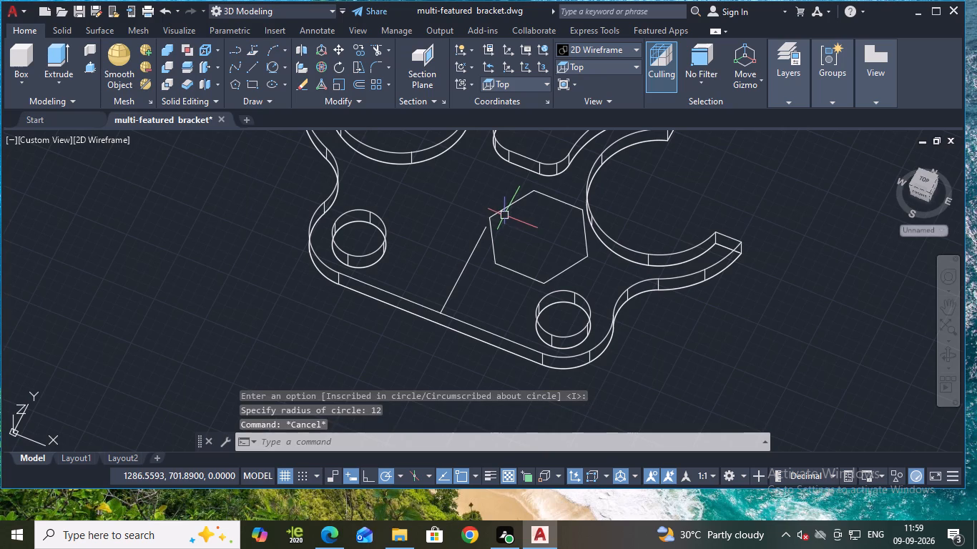
Move the hexagon by its centre onto the free end of the construction line.
click(509, 203)
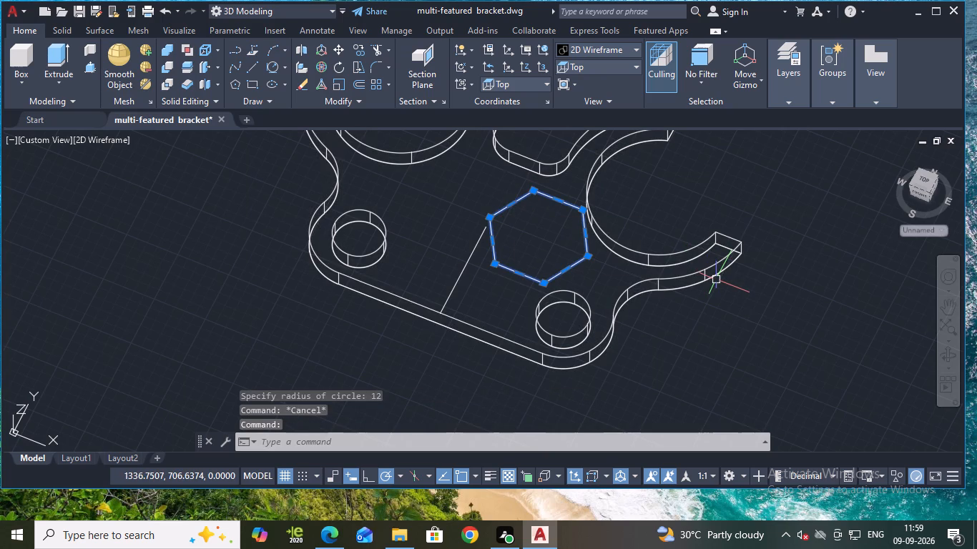
key(m)
key(Return)
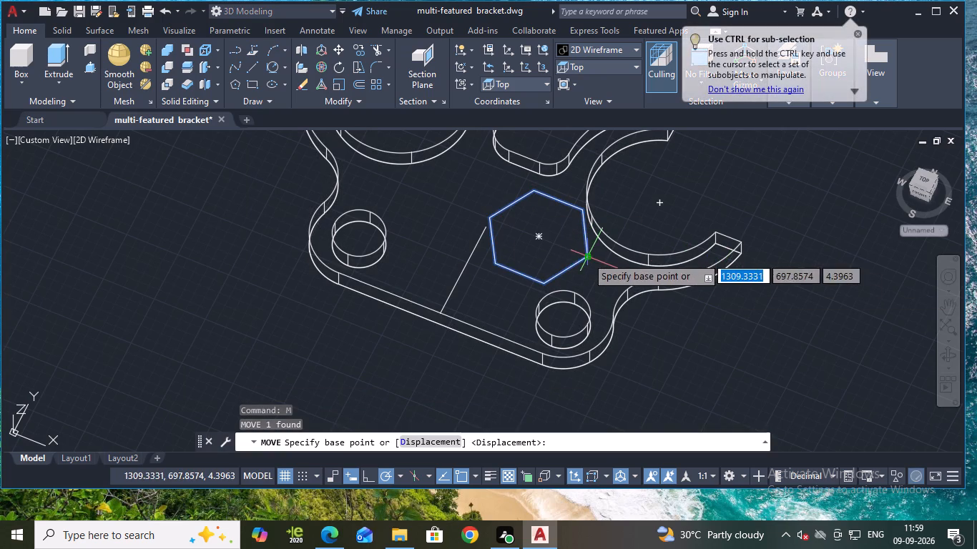
click(539, 238)
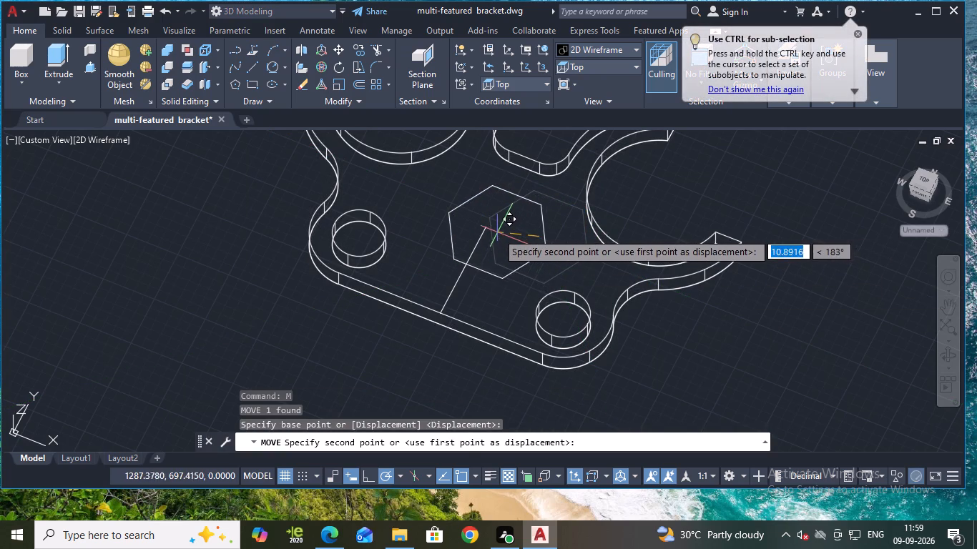
click(487, 228)
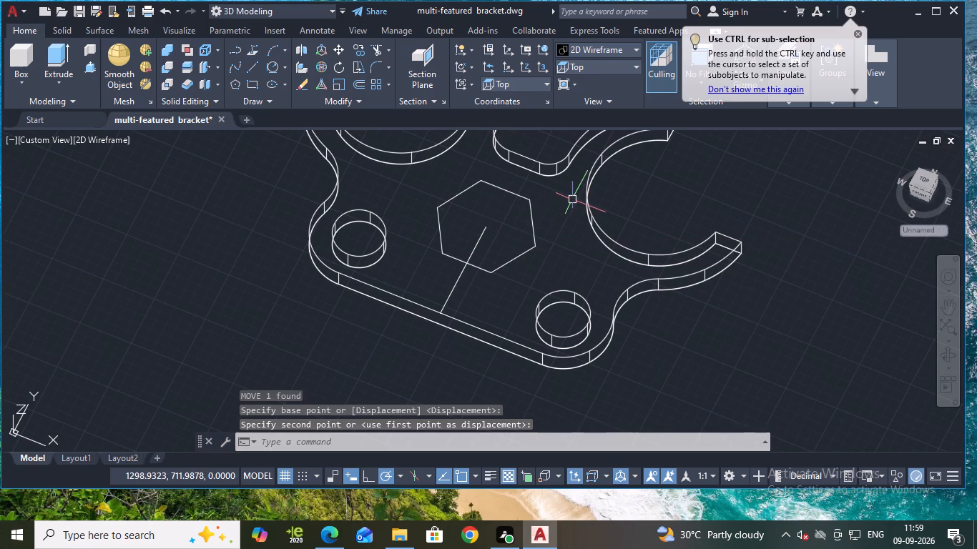
key(Escape)
Erase the construction line between the hexagon's centre and the bracket's straight lower edge.
click(457, 288)
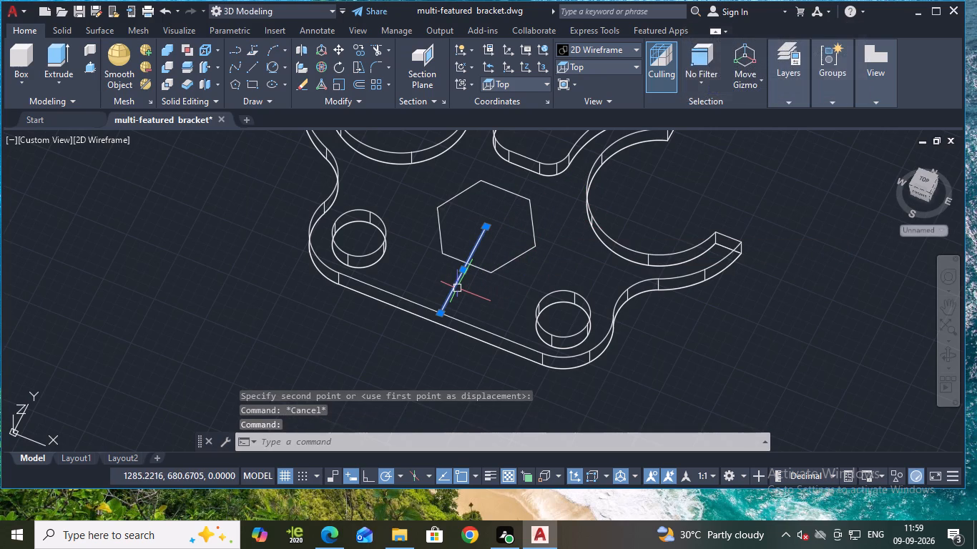
key(e)
key(Return)
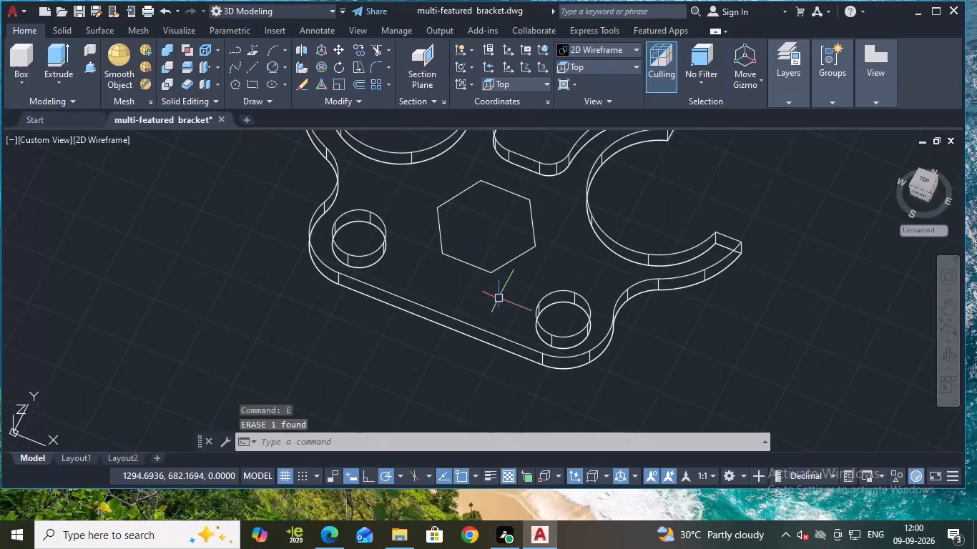
Draw a circle of diameter 20 centred in the hexagon on the bracket's top face.
click(285, 70)
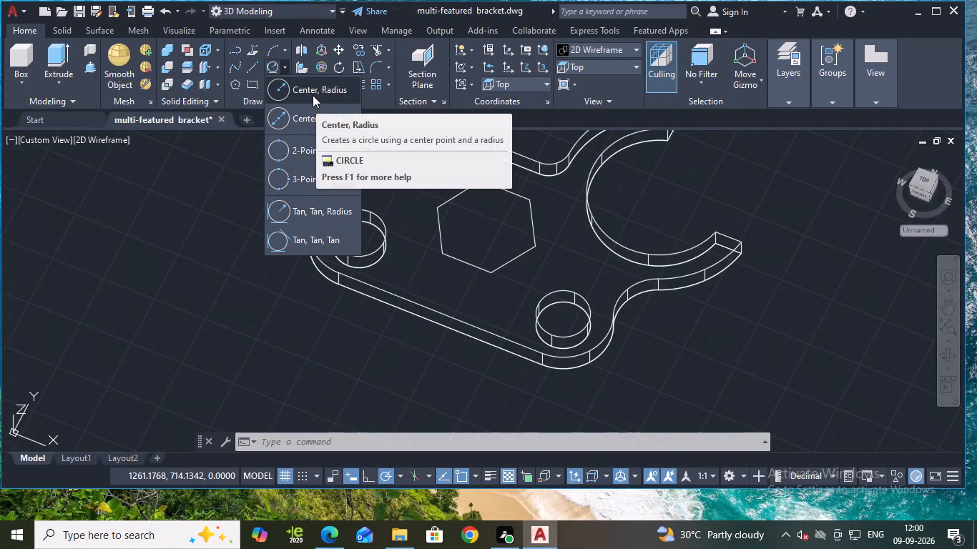
click(313, 124)
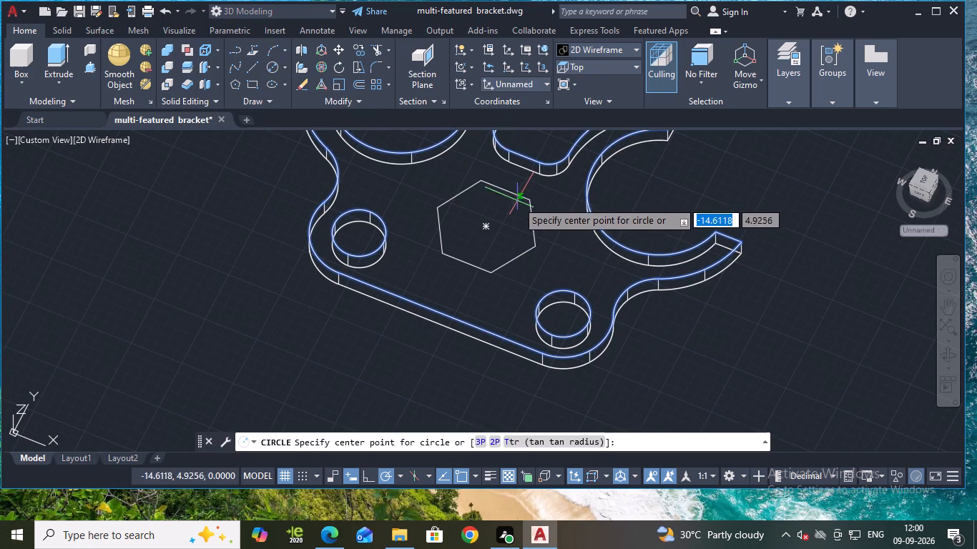
scroll(505, 243, down, 2)
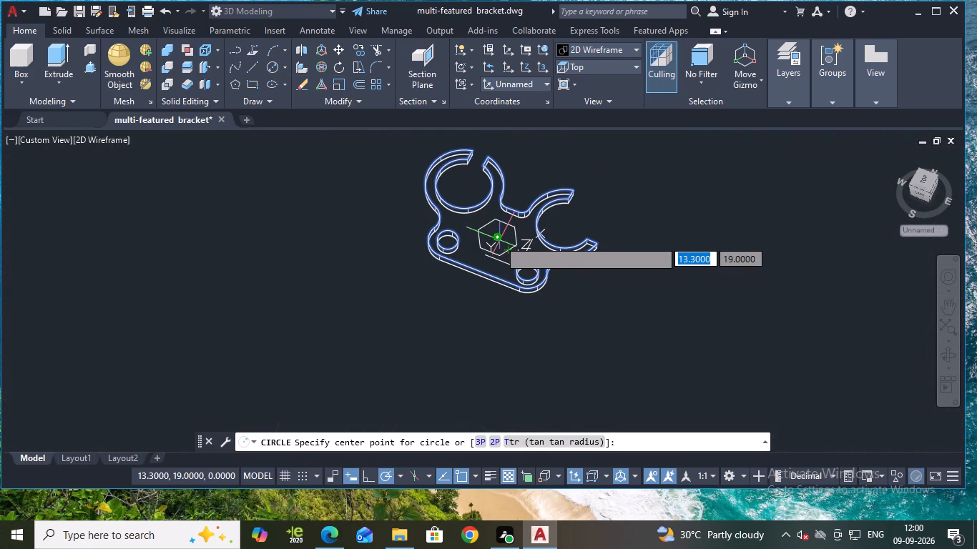
click(499, 239)
scroll(507, 248, up, 3)
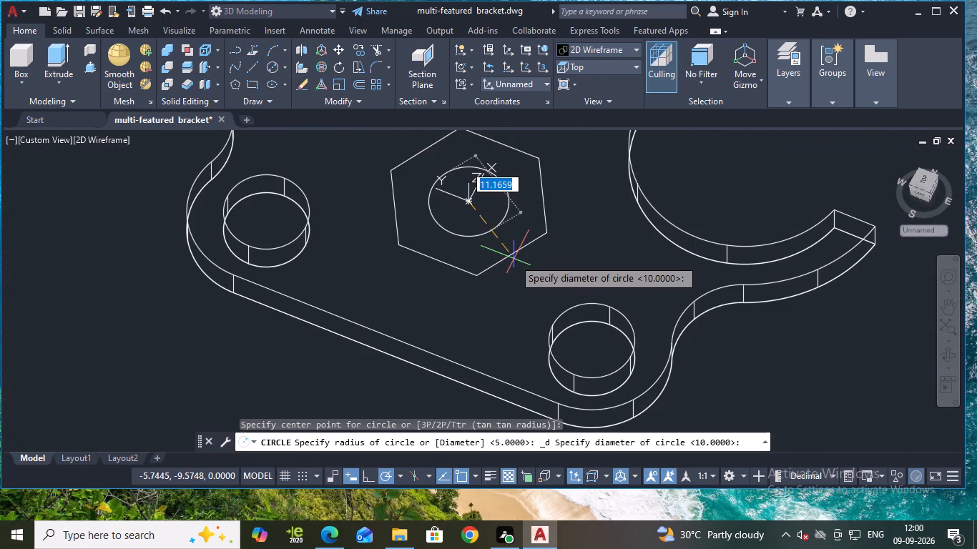
key(d)
key(Return)
text(20)
key(Return)
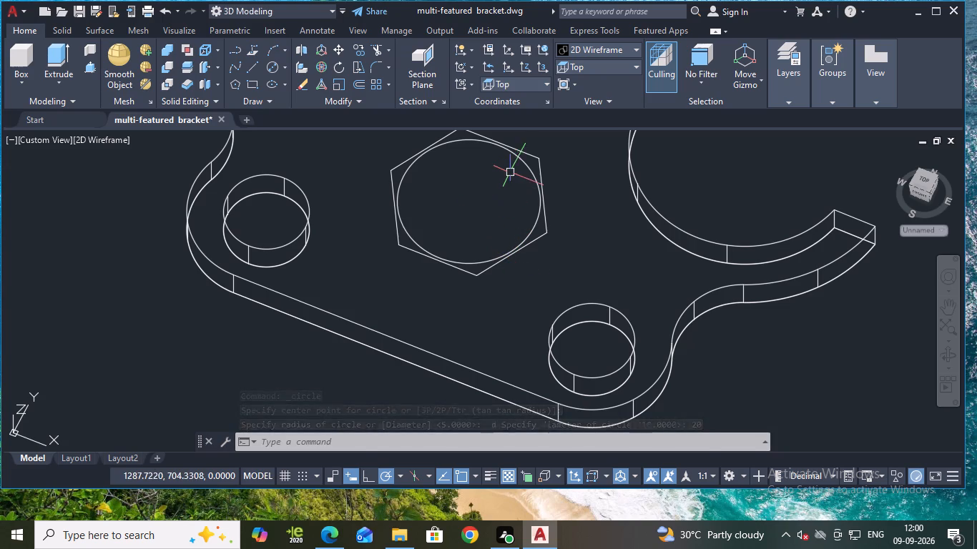
Set the visual style to Shades of Gray.
scroll(510, 179, up, 1)
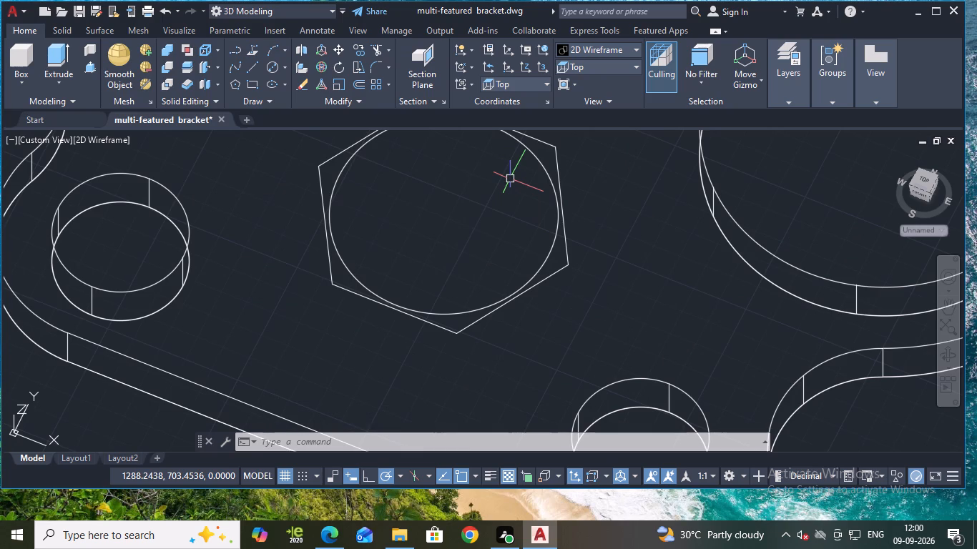
scroll(510, 179, down, 1)
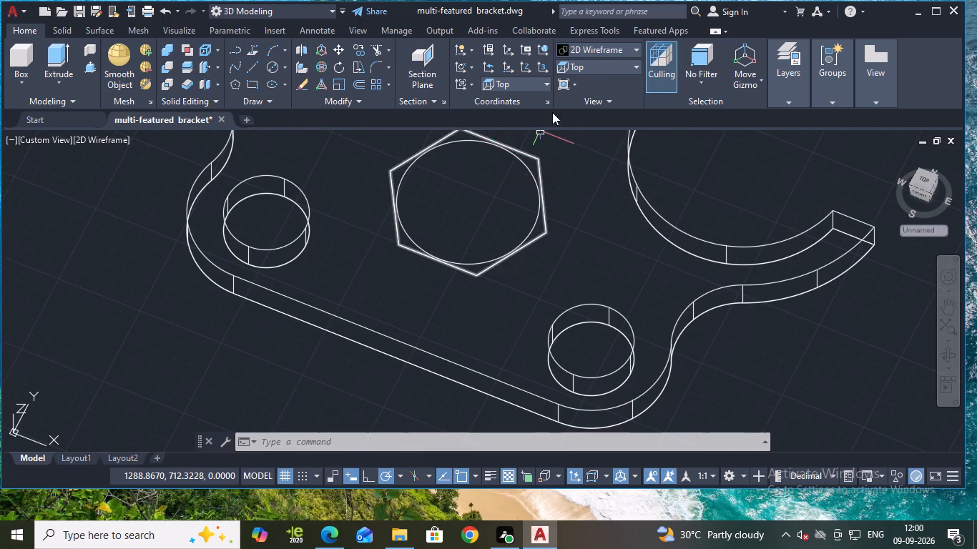
click(596, 47)
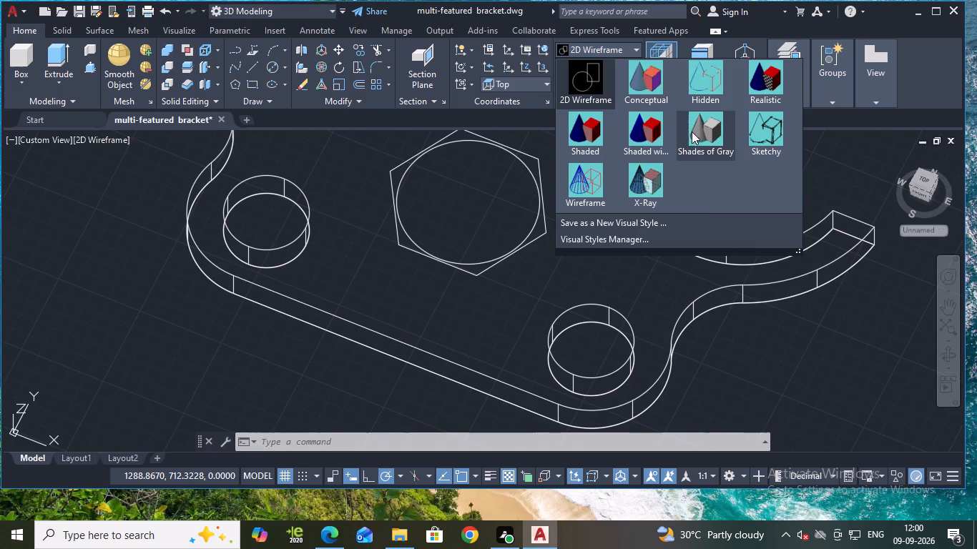
click(695, 132)
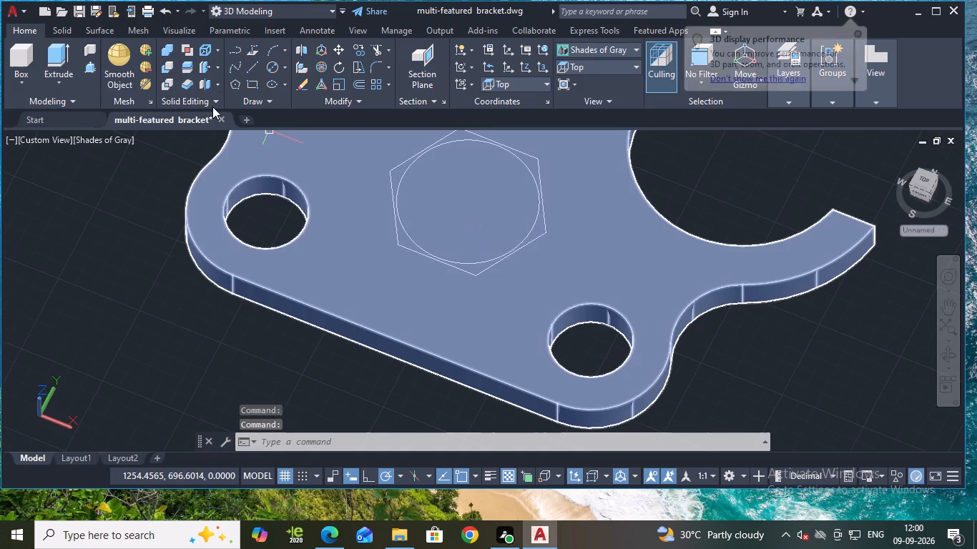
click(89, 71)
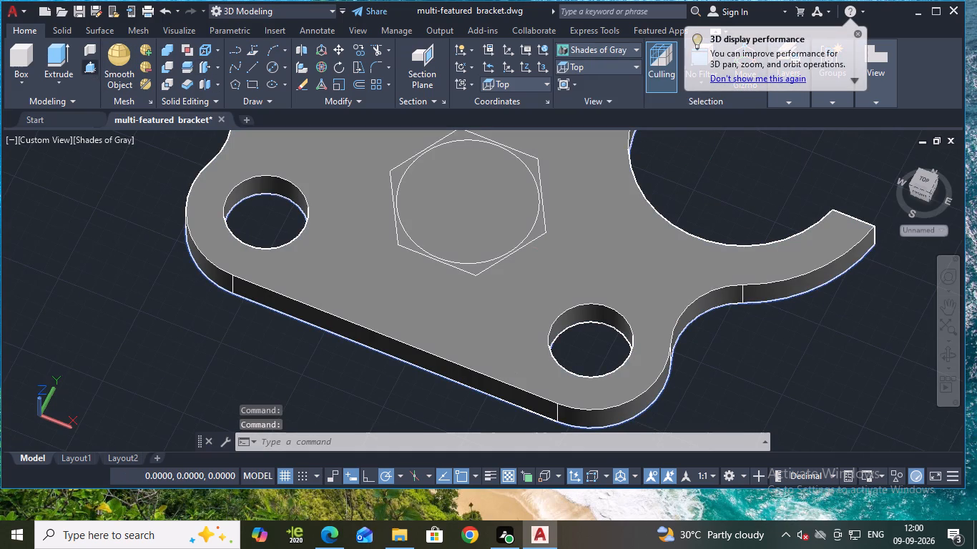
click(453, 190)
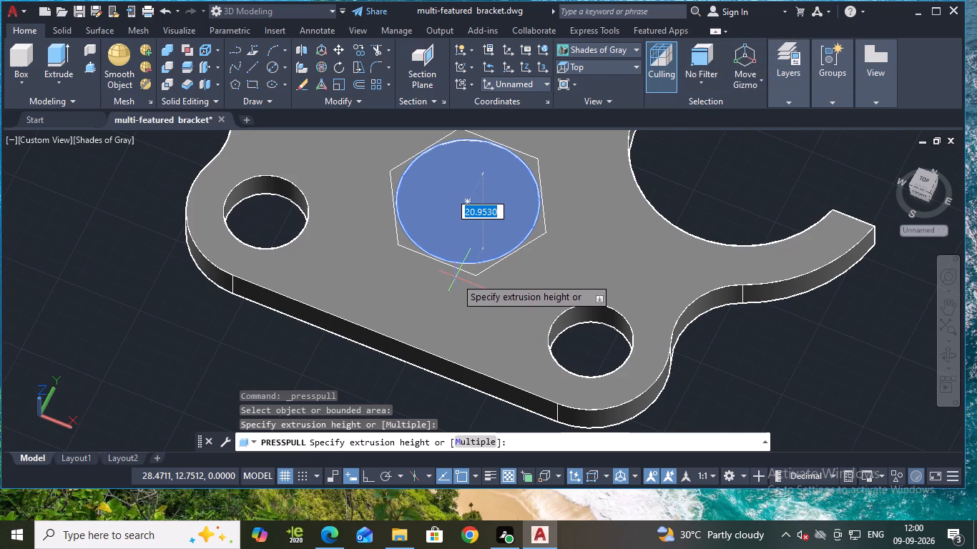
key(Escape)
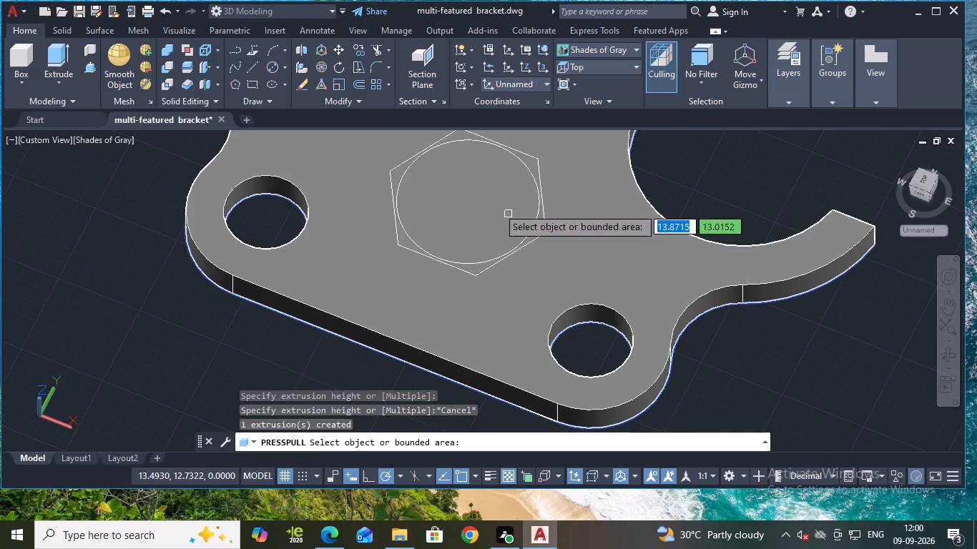
Presspull the circle's area down through the full plate thickness to cut a round hole.
click(92, 65)
click(486, 194)
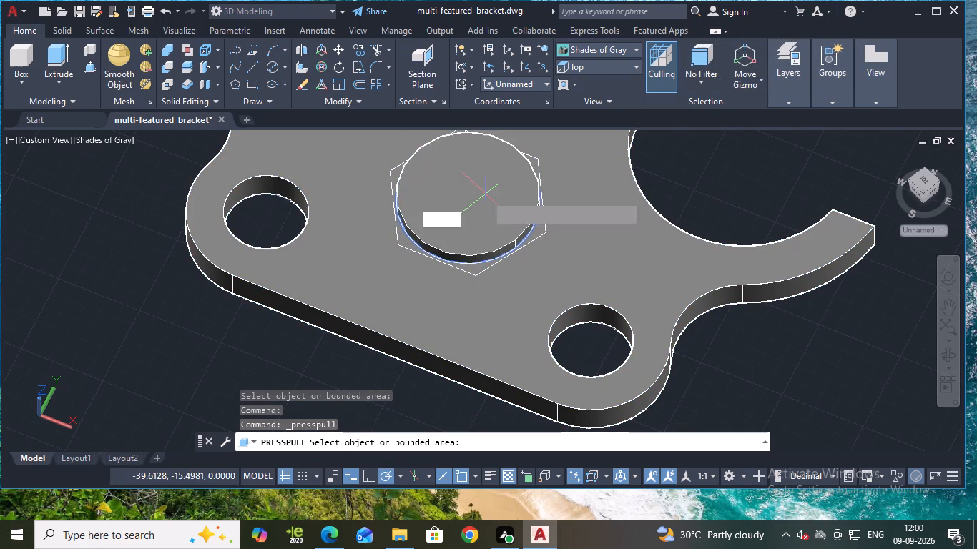
click(421, 385)
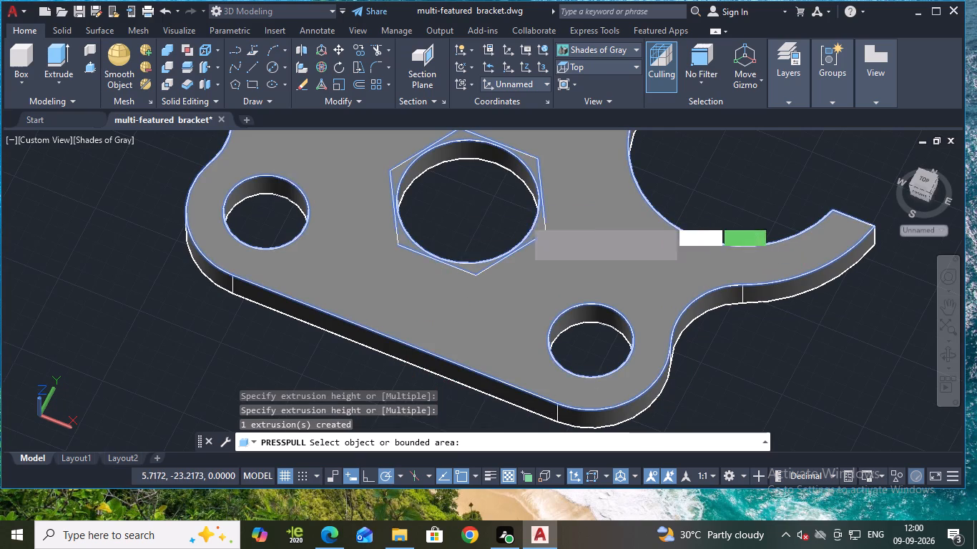
Presspull the area between the hexagon and the round hole upward by 3.
click(544, 228)
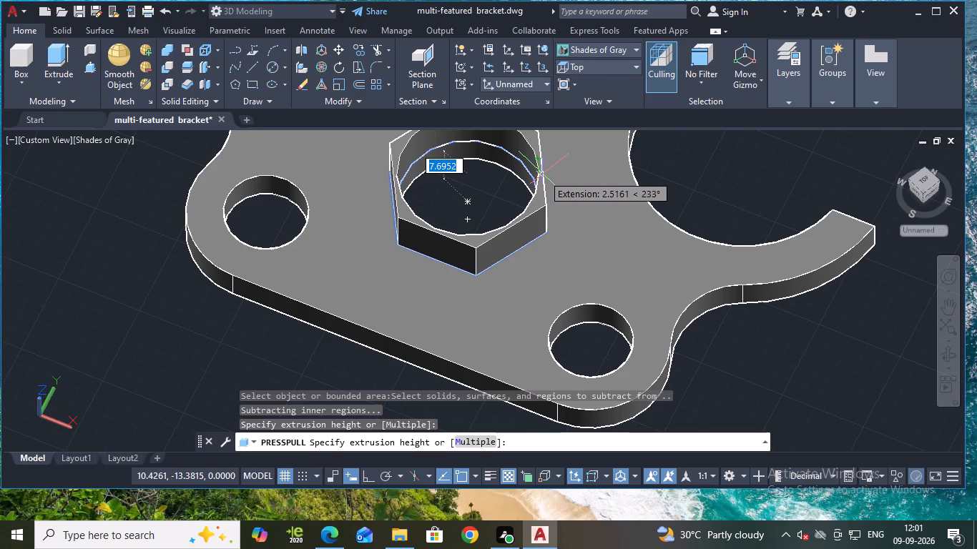
key(3)
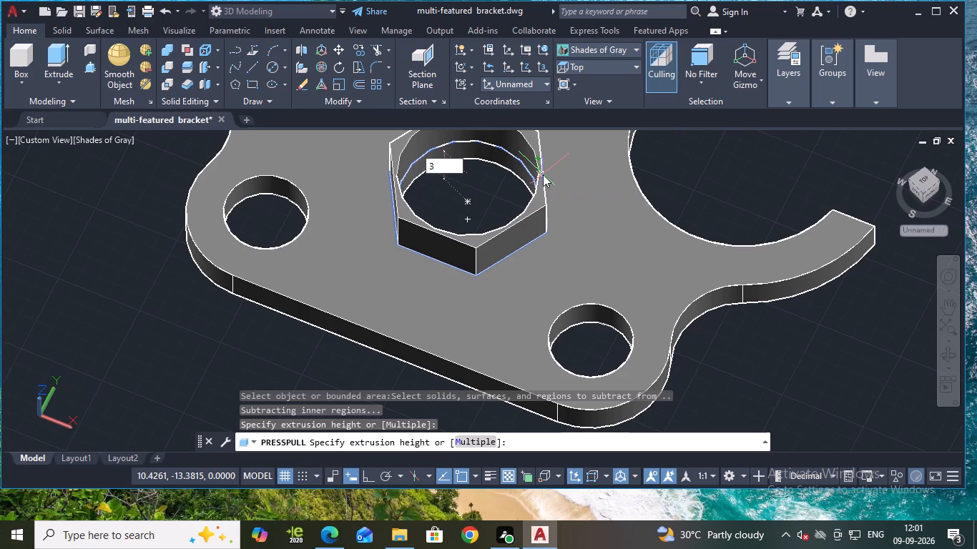
key(Return)
key(Escape)
Save the bracket drawing.
scroll(777, 187, down, 1)
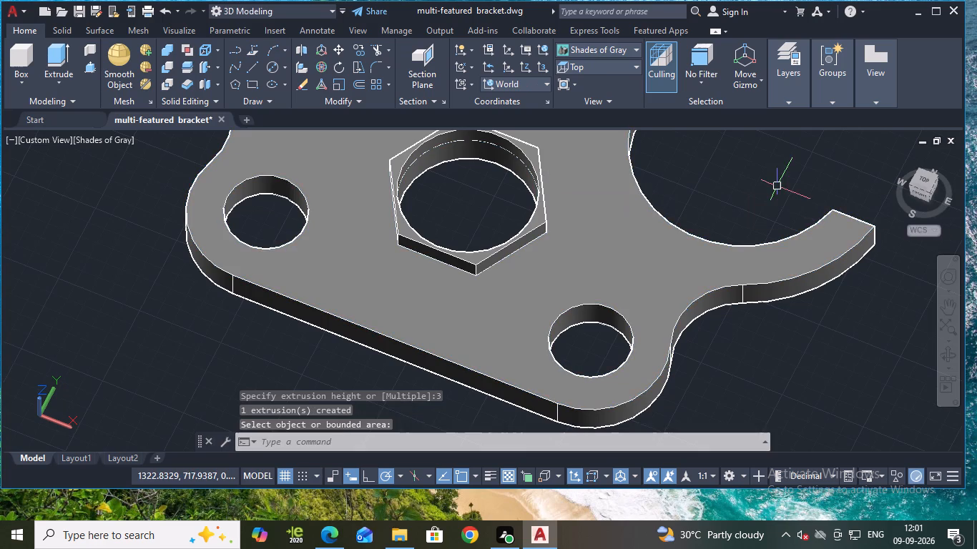
scroll(777, 187, down, 1)
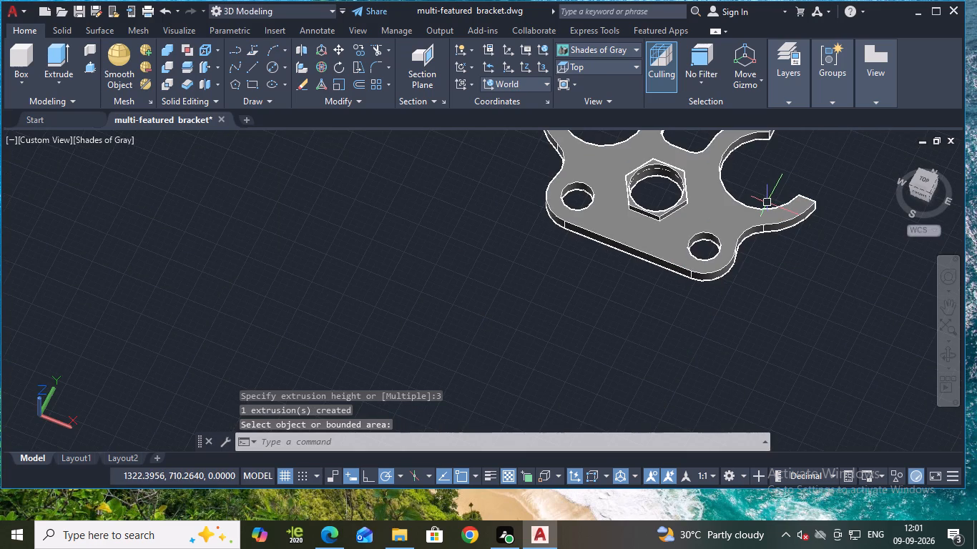
key(ctrl+s)
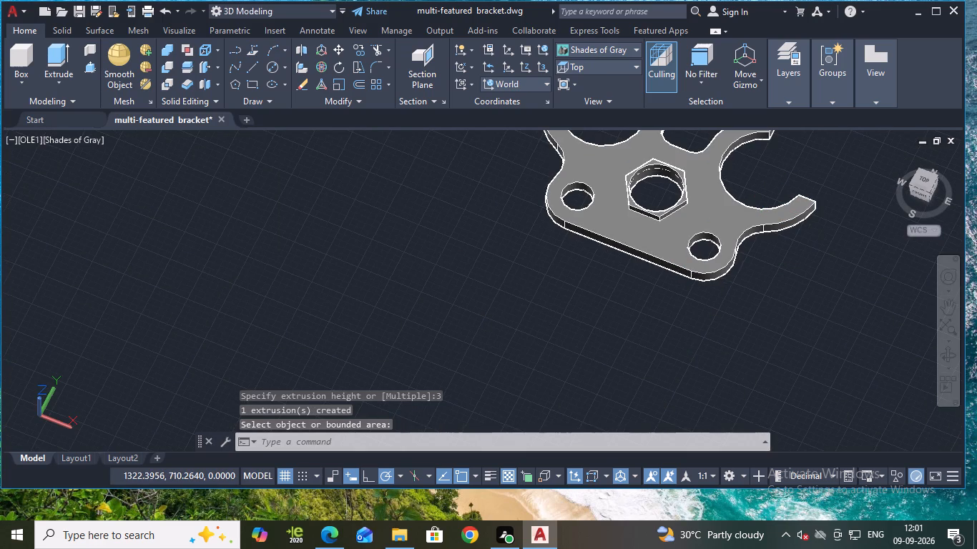
Switch the model to the SW Isometric view.
click(602, 68)
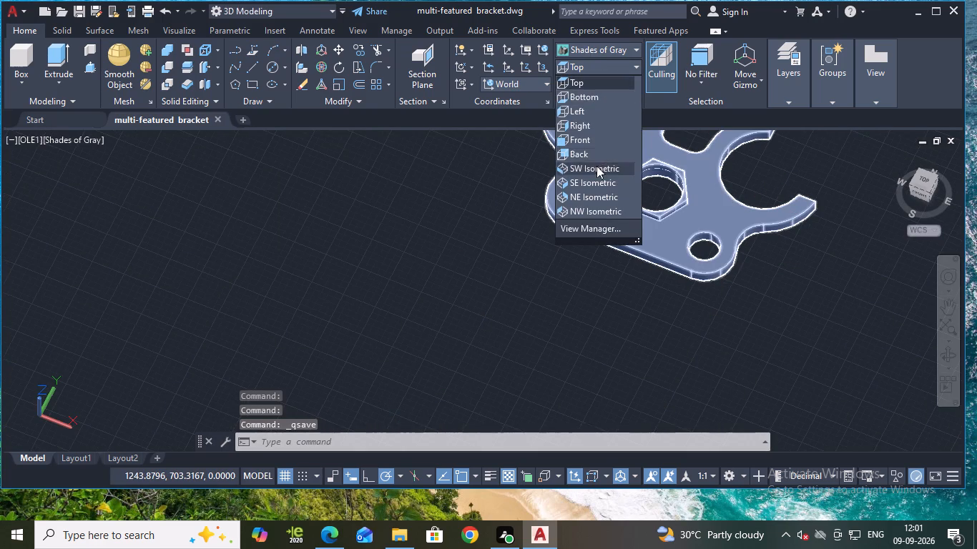
click(596, 166)
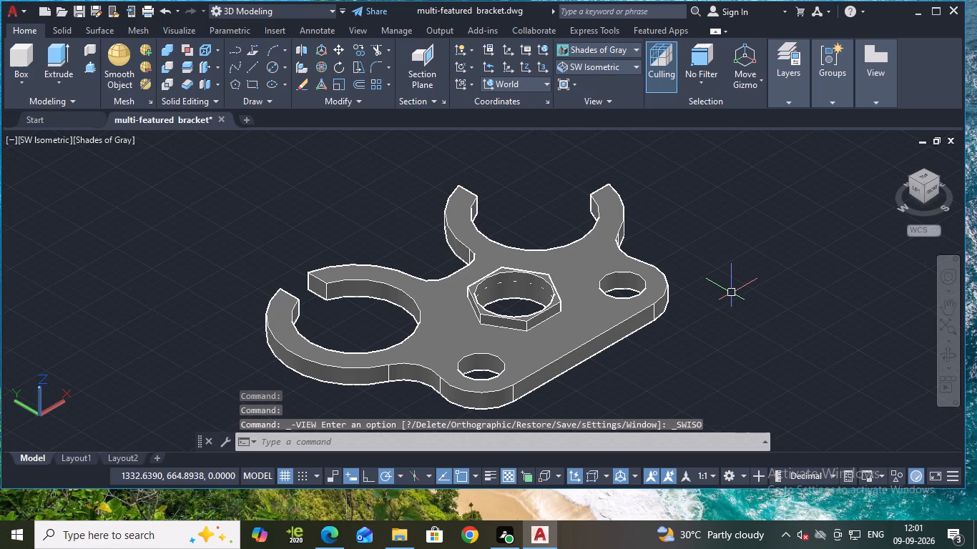
Color the bracket plate's top and bottom faces with index color 120.
middle_drag(727, 287, 706, 229)
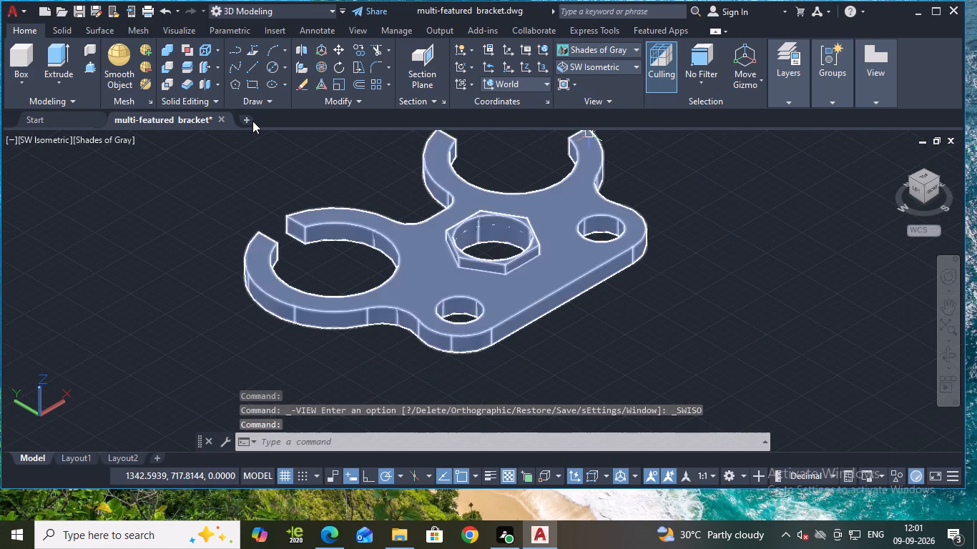
click(219, 83)
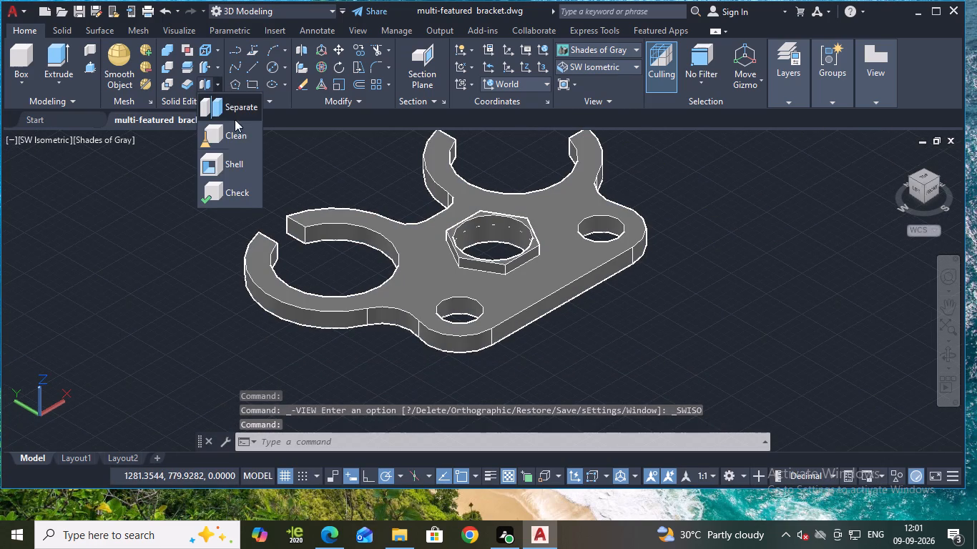
click(218, 69)
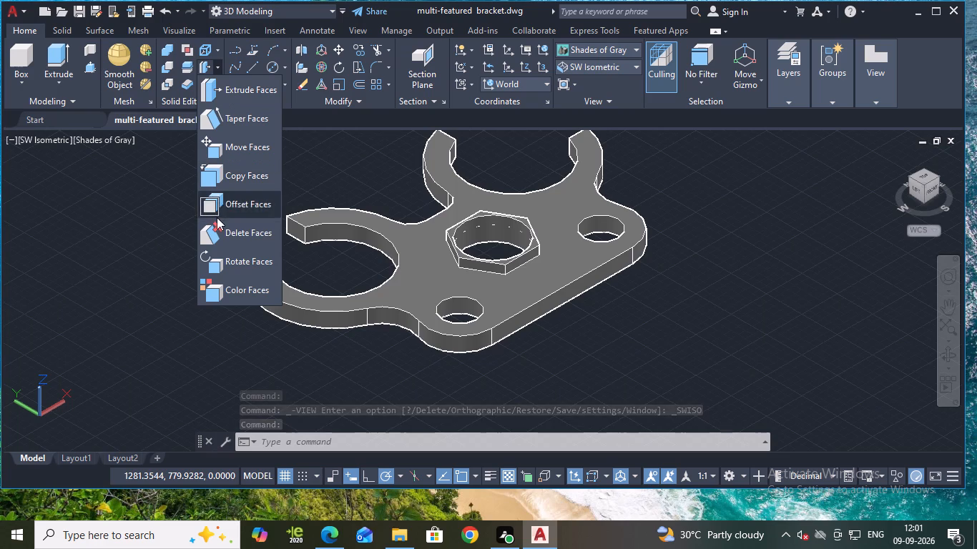
click(251, 288)
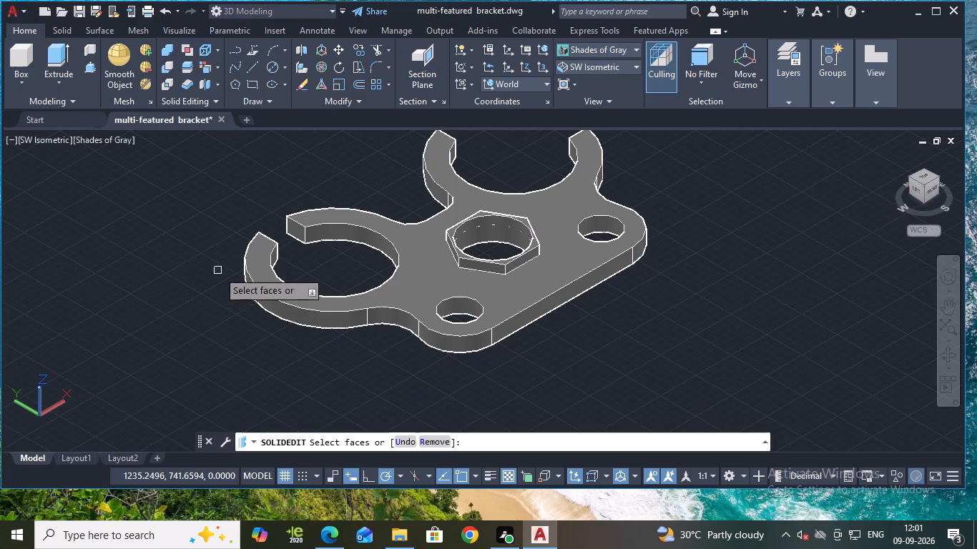
click(448, 281)
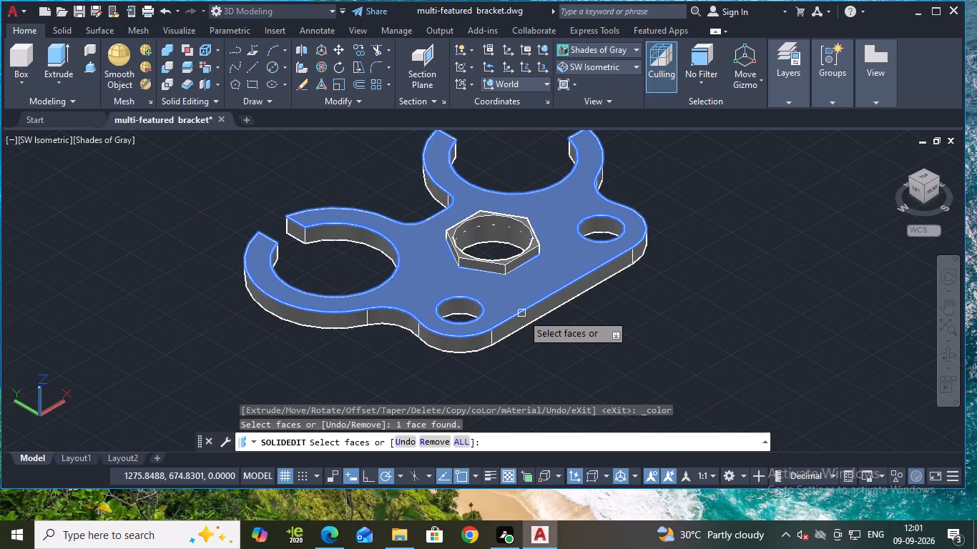
shift+middle_drag(608, 322, 607, 322)
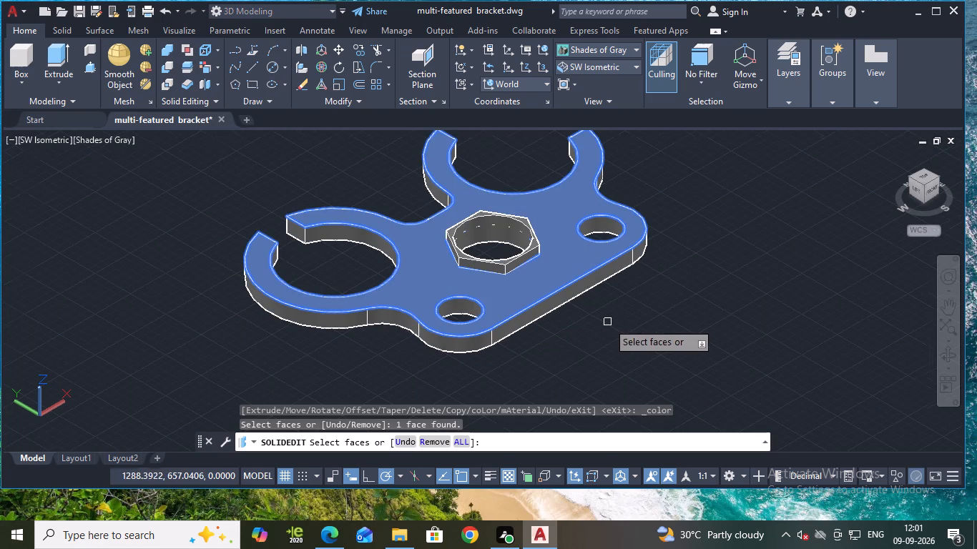
shift+middle_drag(607, 322, 559, 212)
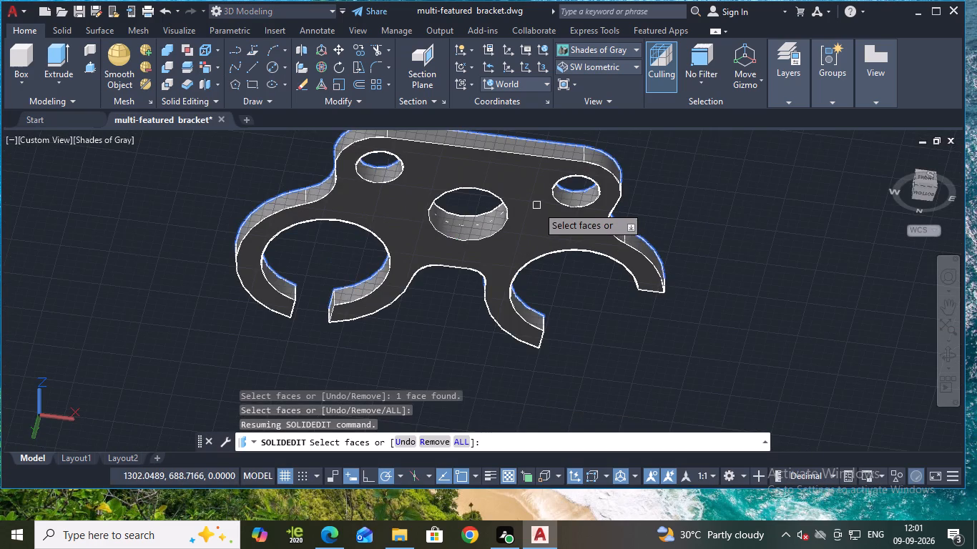
click(537, 205)
key(Return)
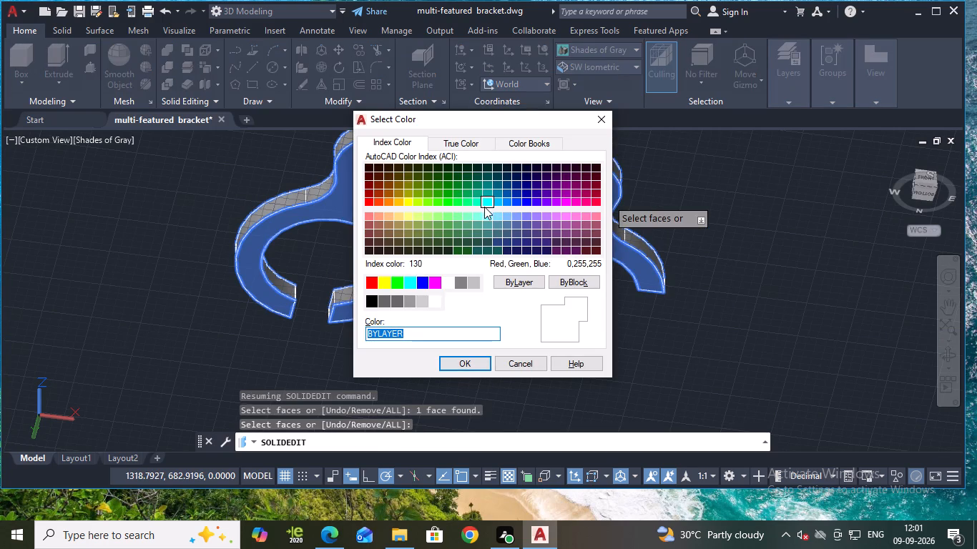
click(481, 205)
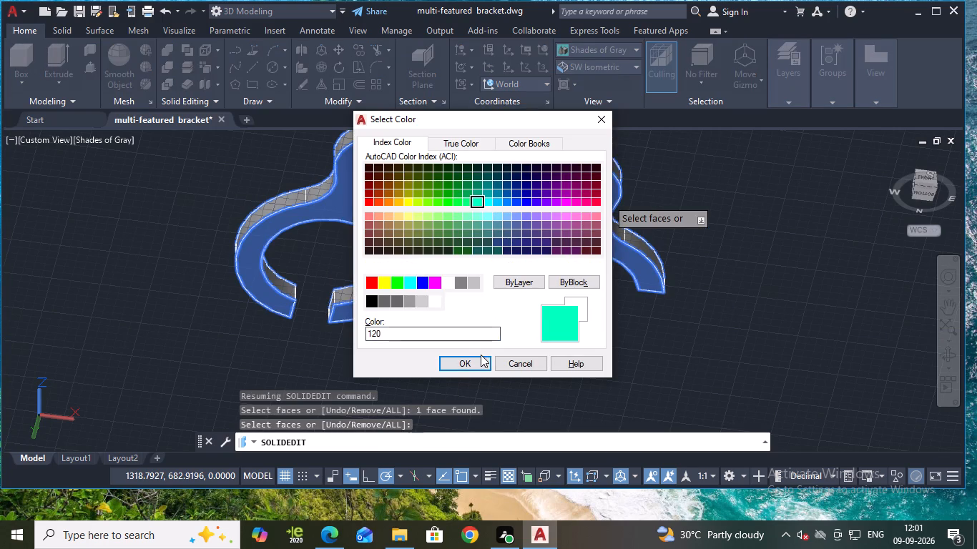
click(481, 360)
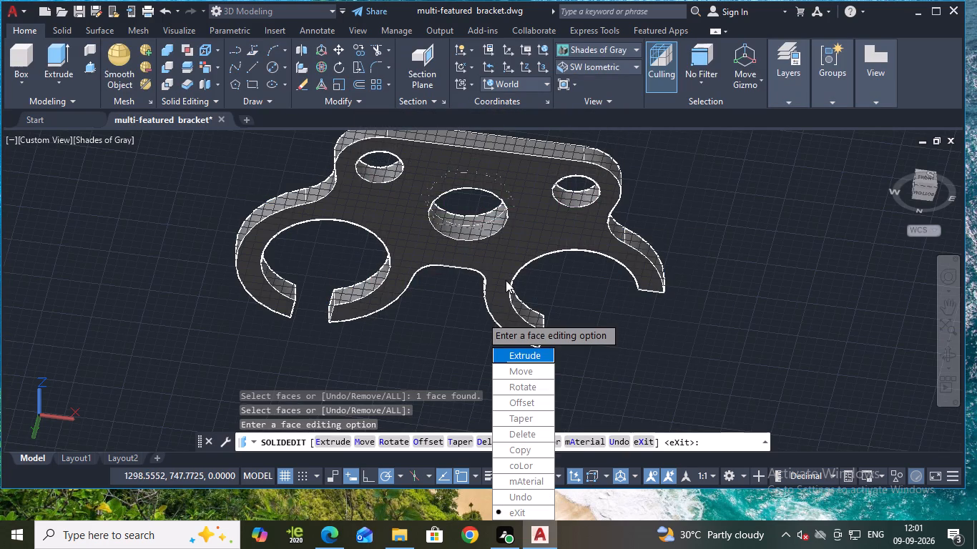
key(Return)
key(Return)
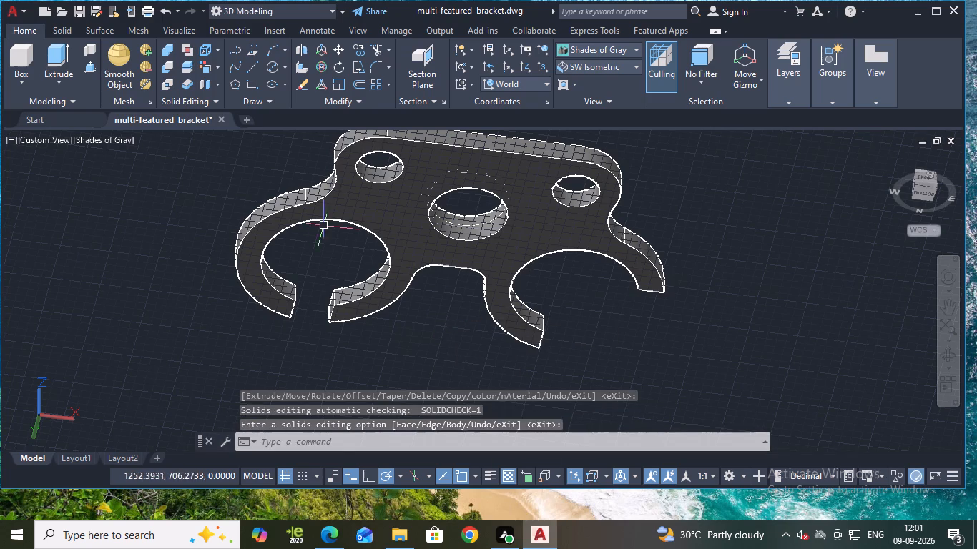
Set the visual style to Shaded with edges.
click(99, 137)
click(154, 254)
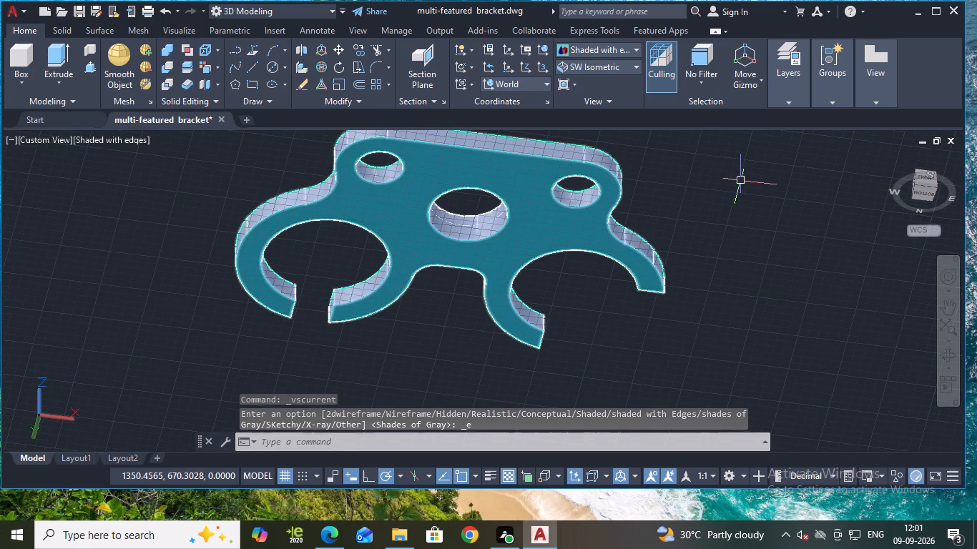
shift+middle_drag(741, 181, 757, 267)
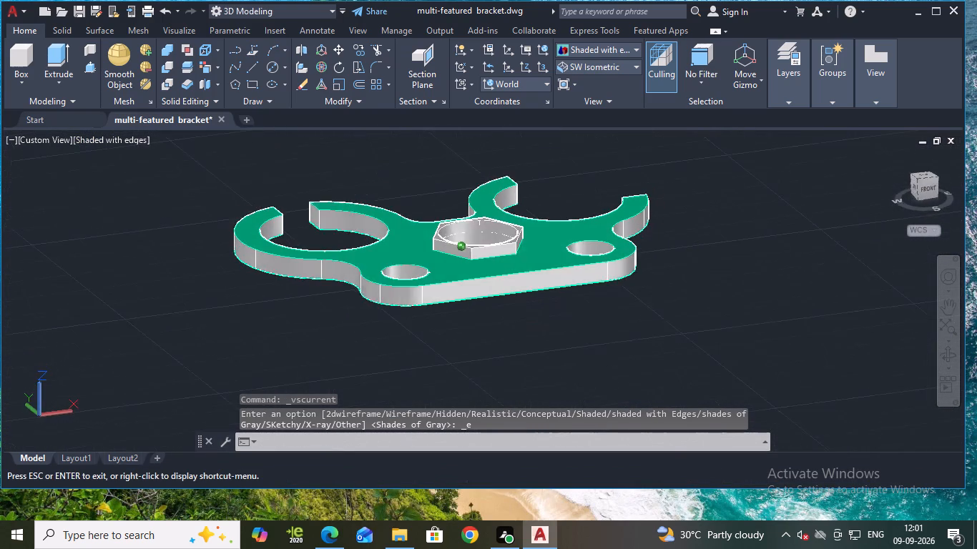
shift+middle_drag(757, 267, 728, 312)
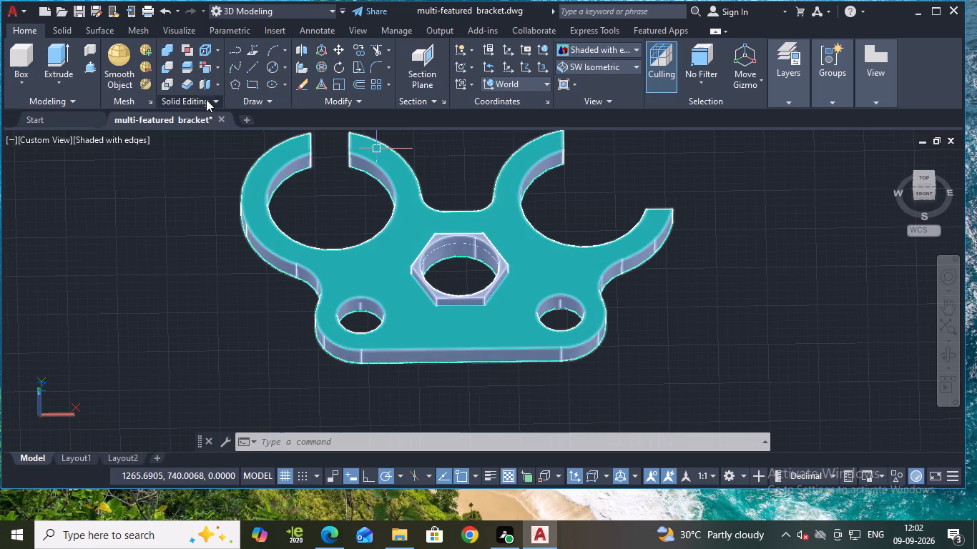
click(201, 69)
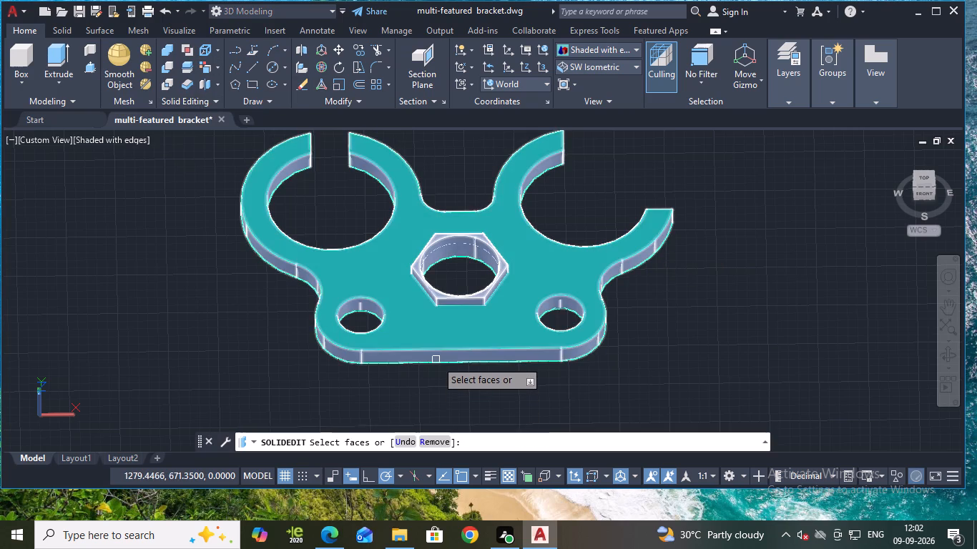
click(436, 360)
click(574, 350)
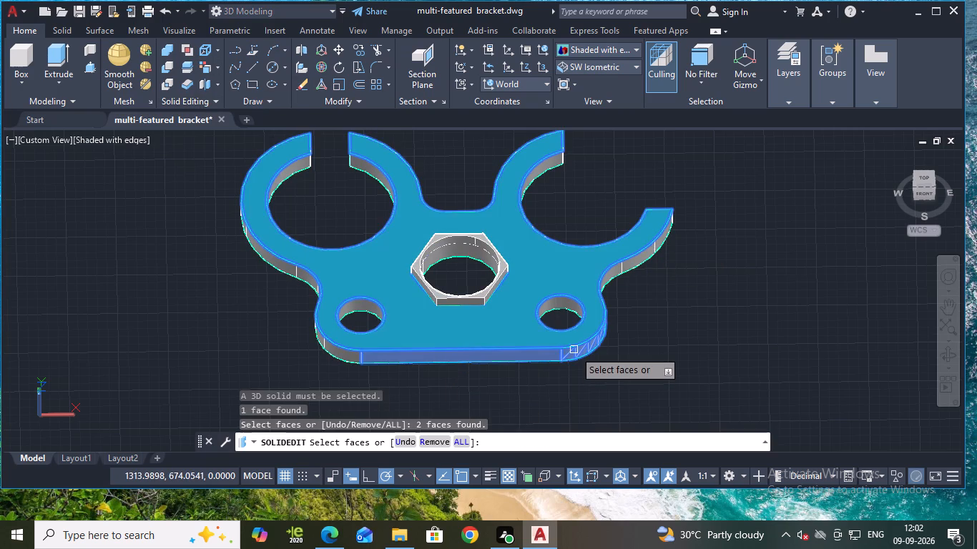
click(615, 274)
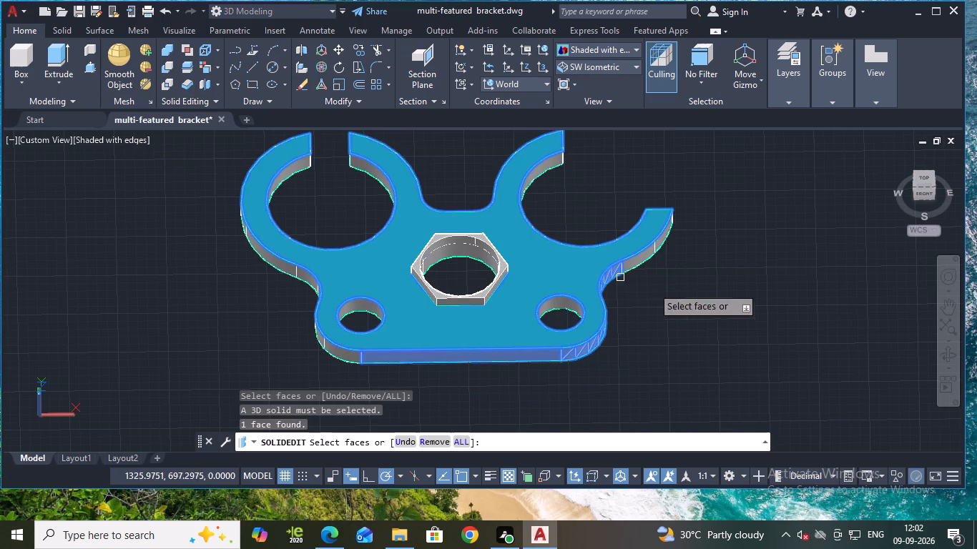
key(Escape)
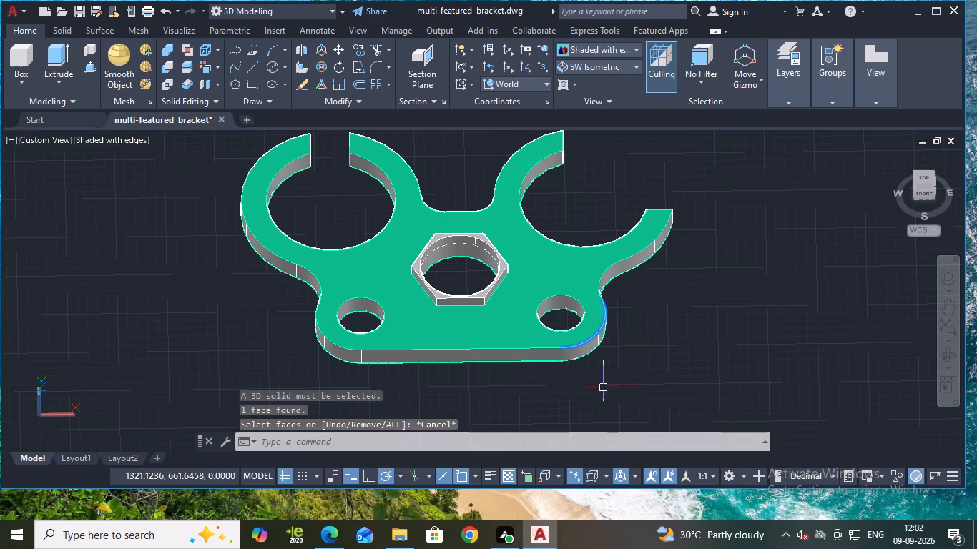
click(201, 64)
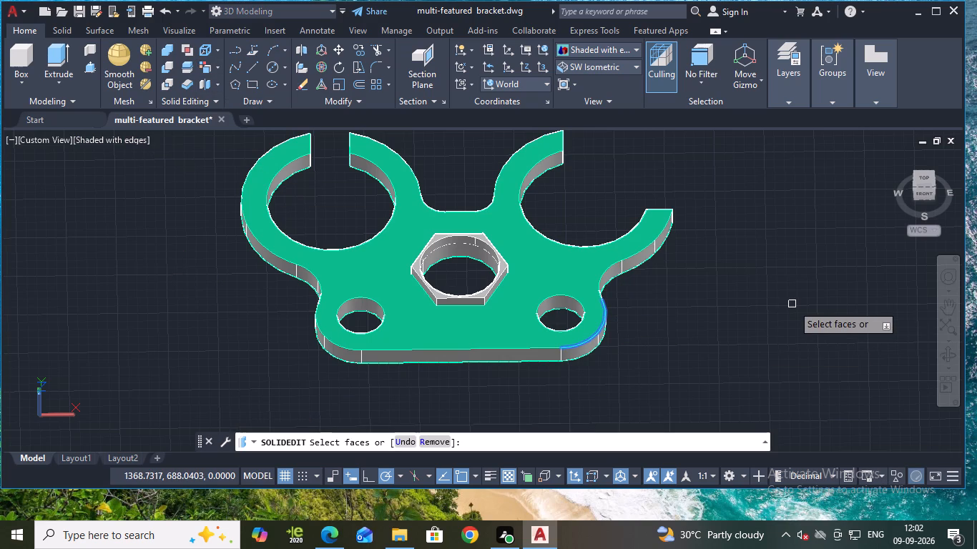
Save the bracket drawing.
key(ctrl+s)
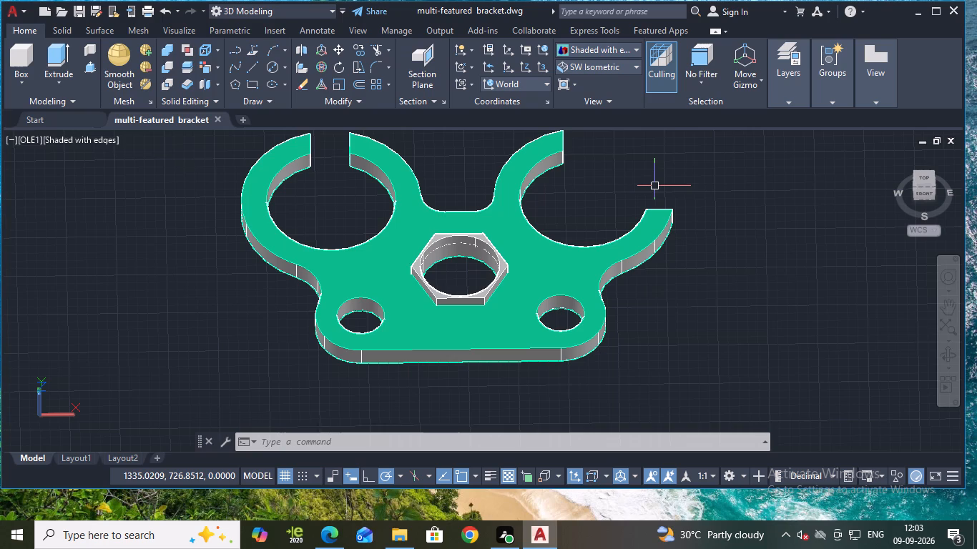
click(300, 169)
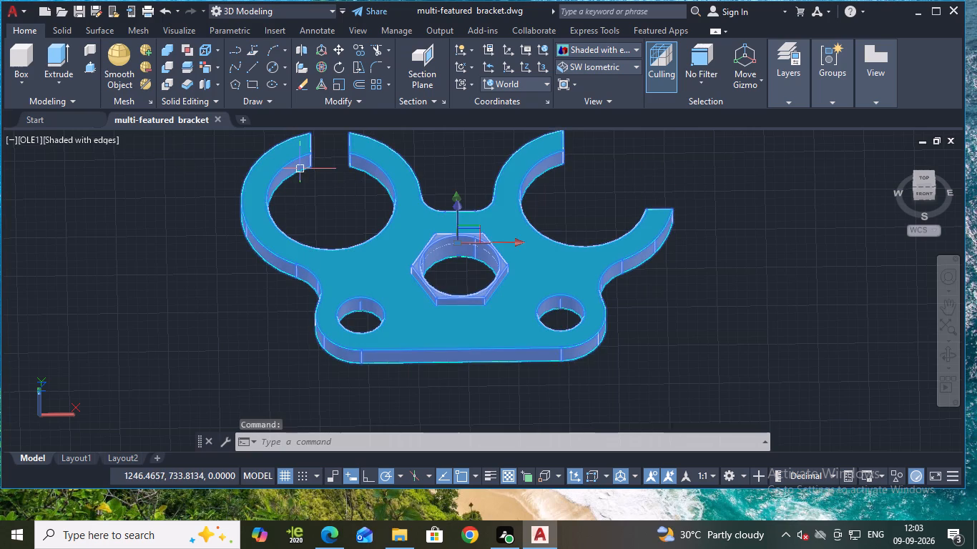
key(Escape)
Color the hexagonal boss's top face, outer side faces and inner bore face magenta.
click(210, 68)
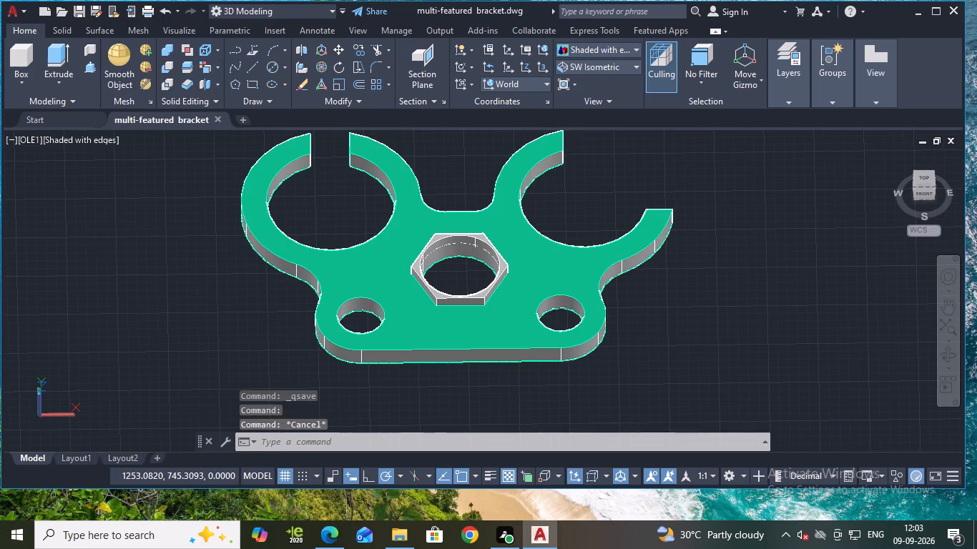
shift+middle_drag(442, 410, 466, 385)
click(499, 239)
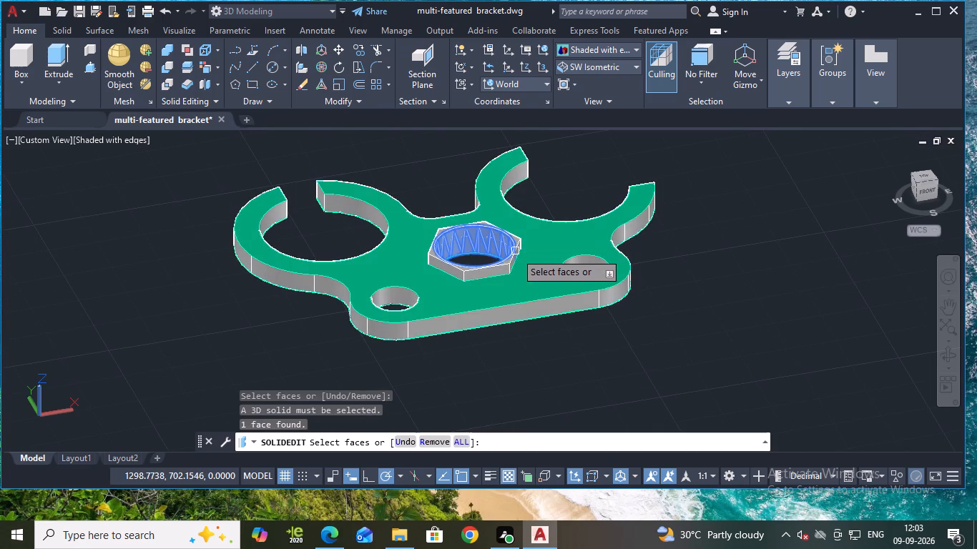
click(498, 269)
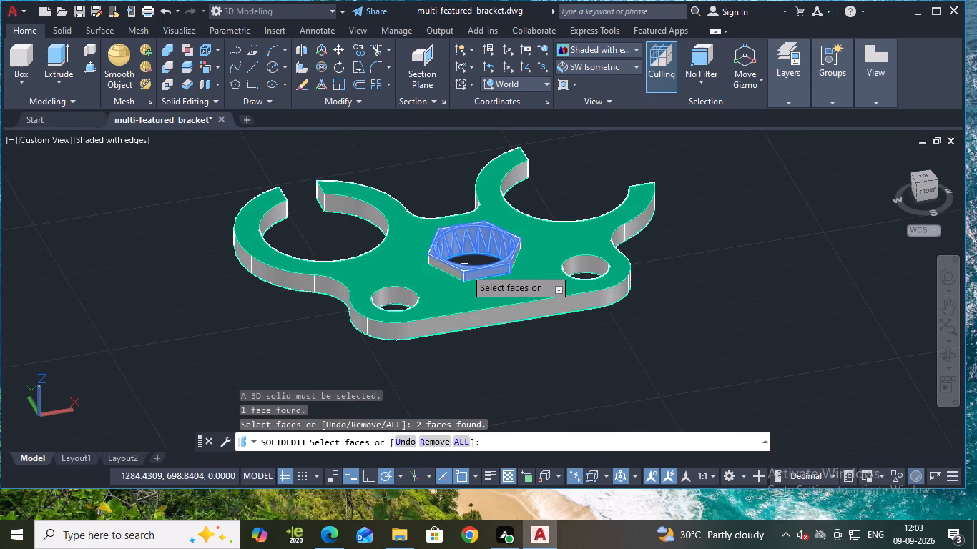
click(457, 272)
shift+middle_drag(426, 197, 450, 207)
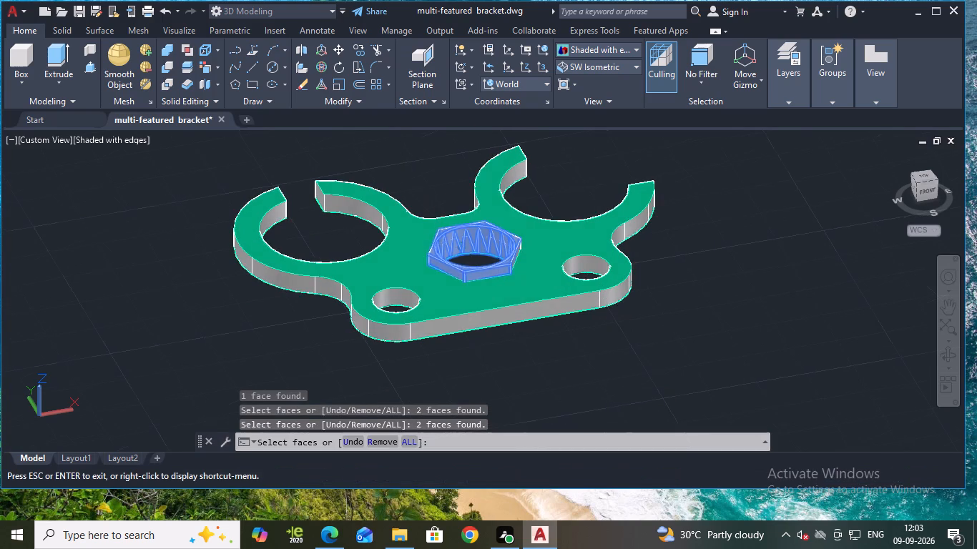
shift+middle_drag(450, 207, 488, 203)
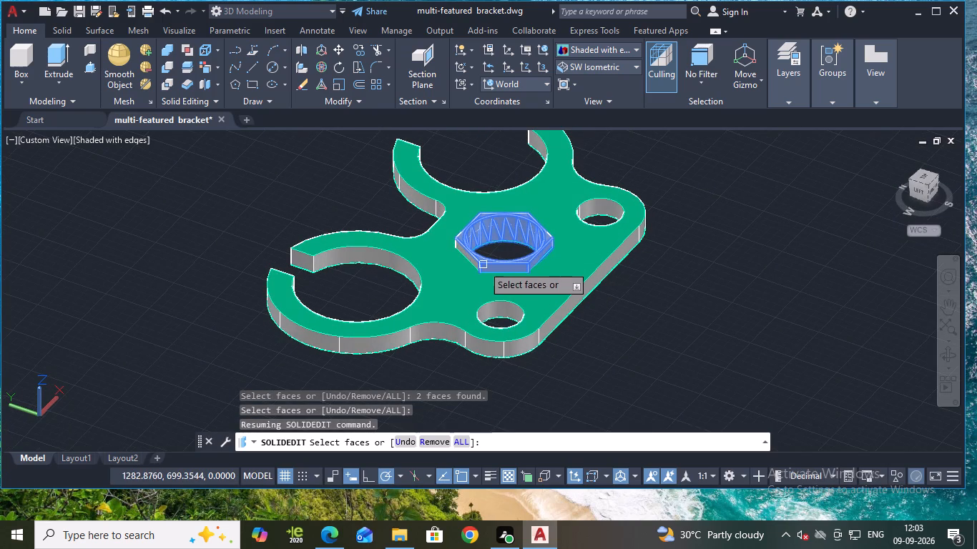
click(477, 262)
click(468, 258)
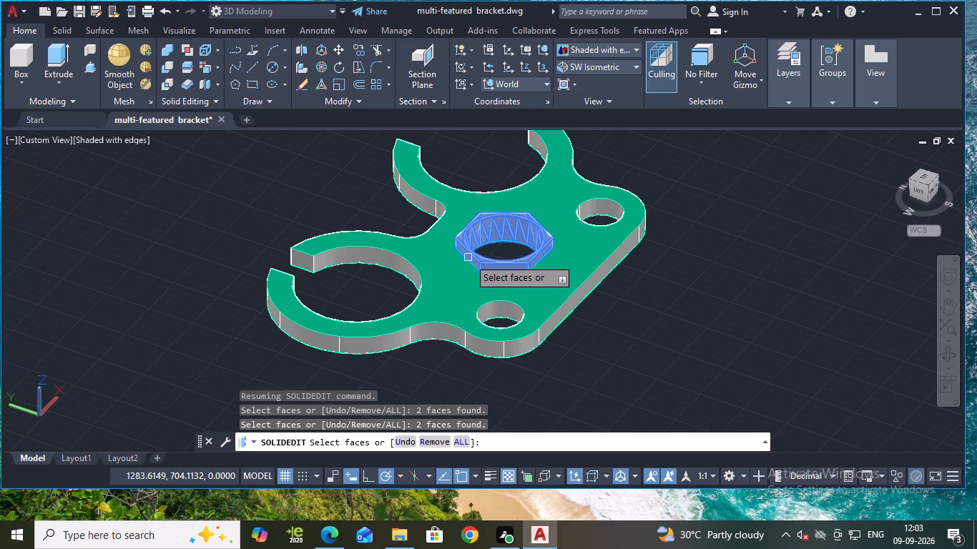
shift+middle_drag(710, 261, 659, 300)
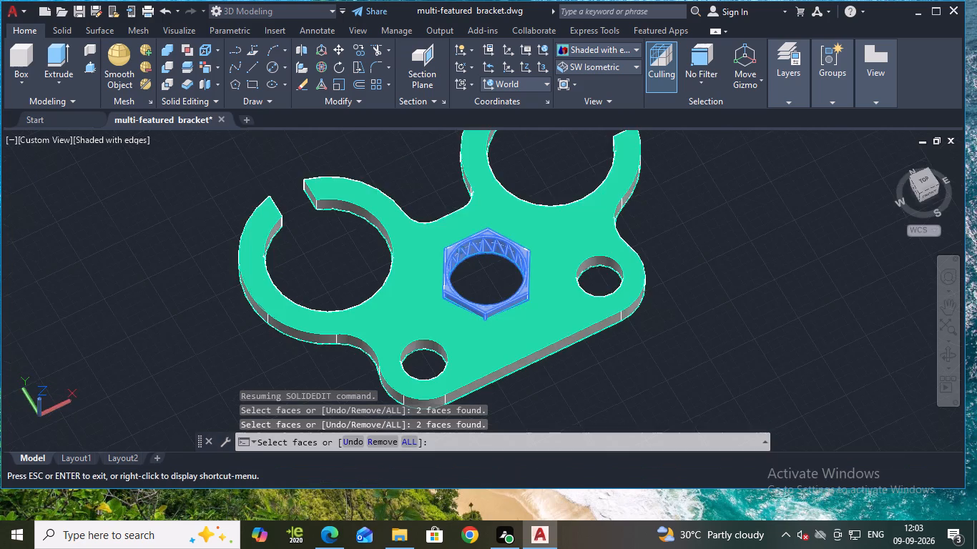
shift+middle_drag(659, 300, 537, 261)
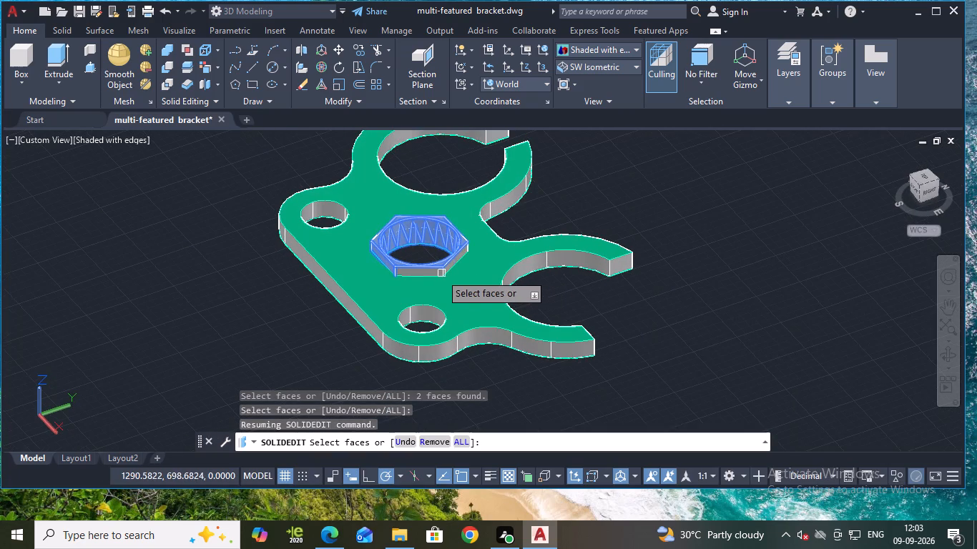
click(438, 273)
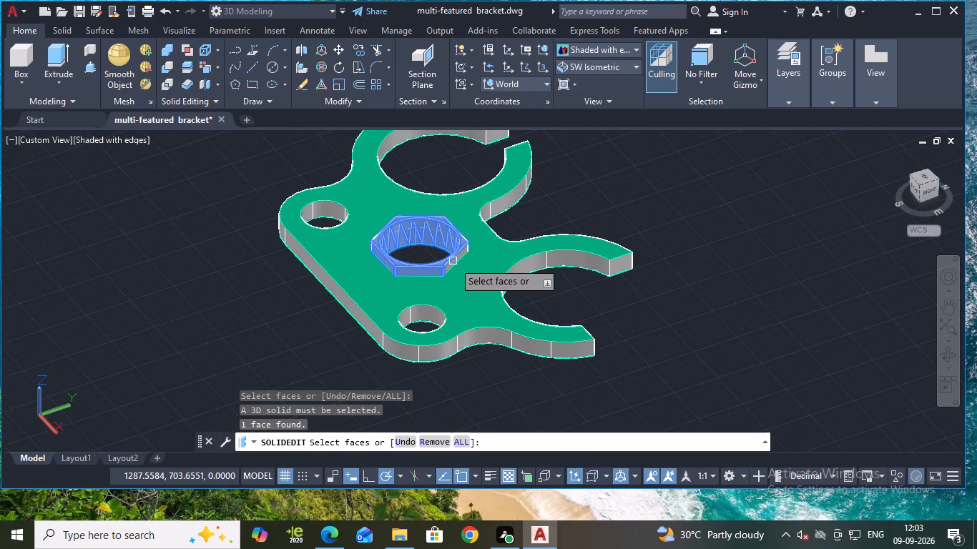
click(453, 262)
shift+middle_drag(643, 287, 519, 287)
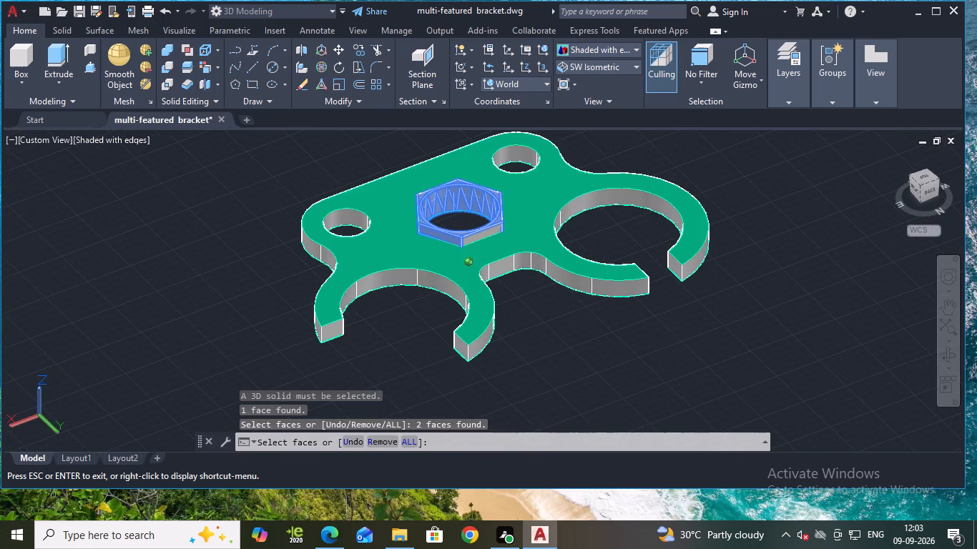
click(491, 229)
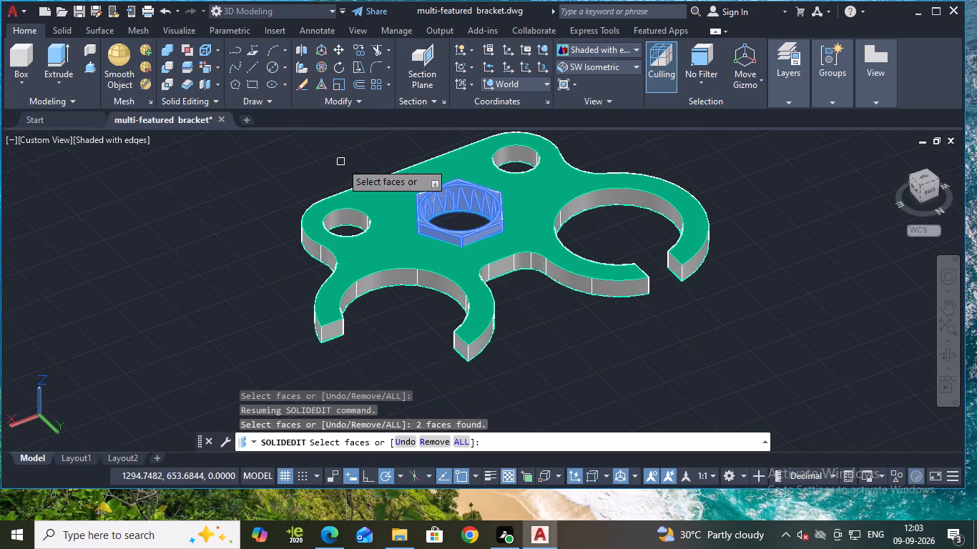
key(Return)
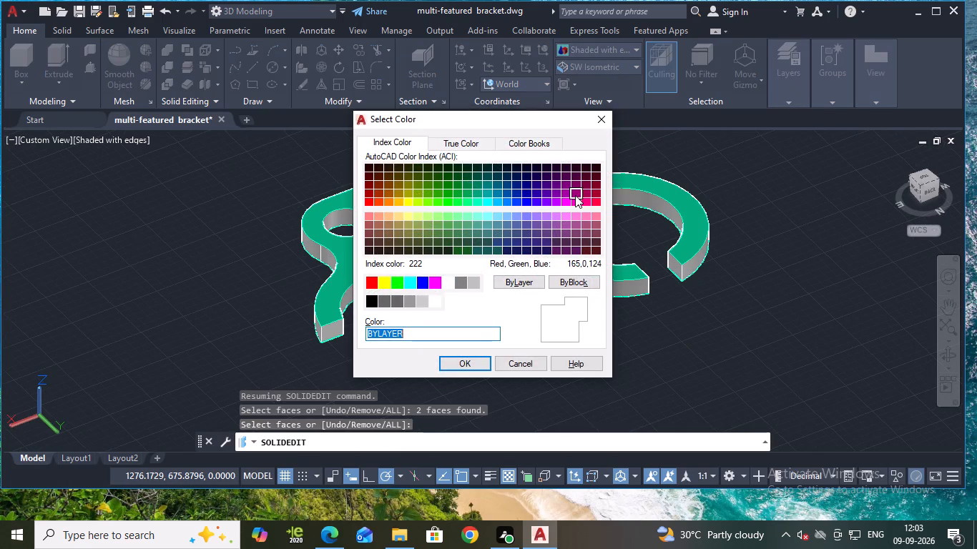
click(569, 205)
click(472, 360)
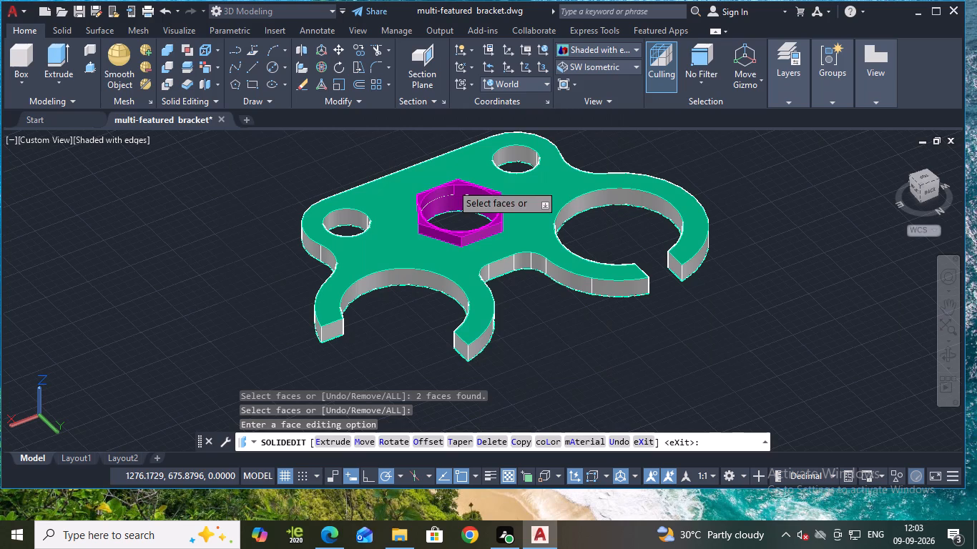
key(Return)
key(Return)
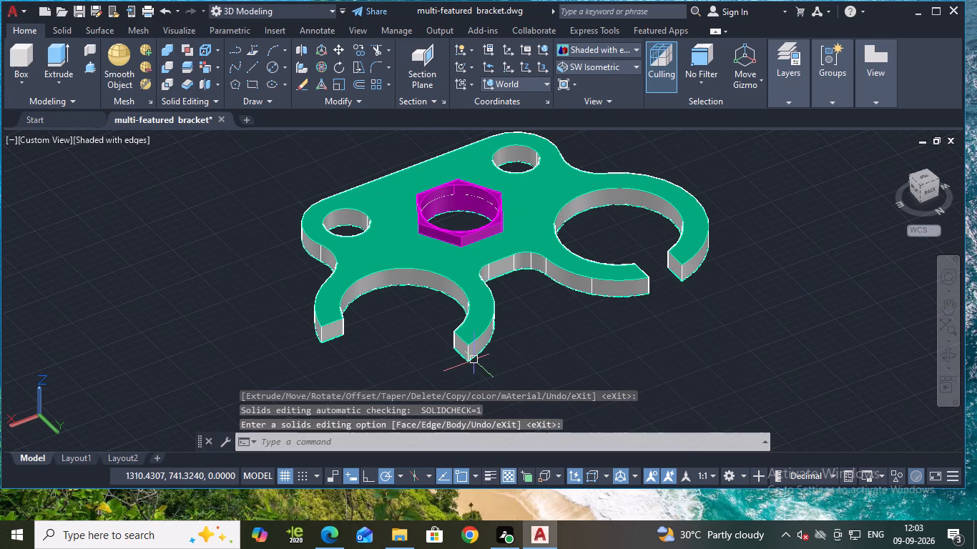
Inspect the colored boss from several angles and restore the SW Isometric view.
shift+middle_drag(270, 292, 421, 352)
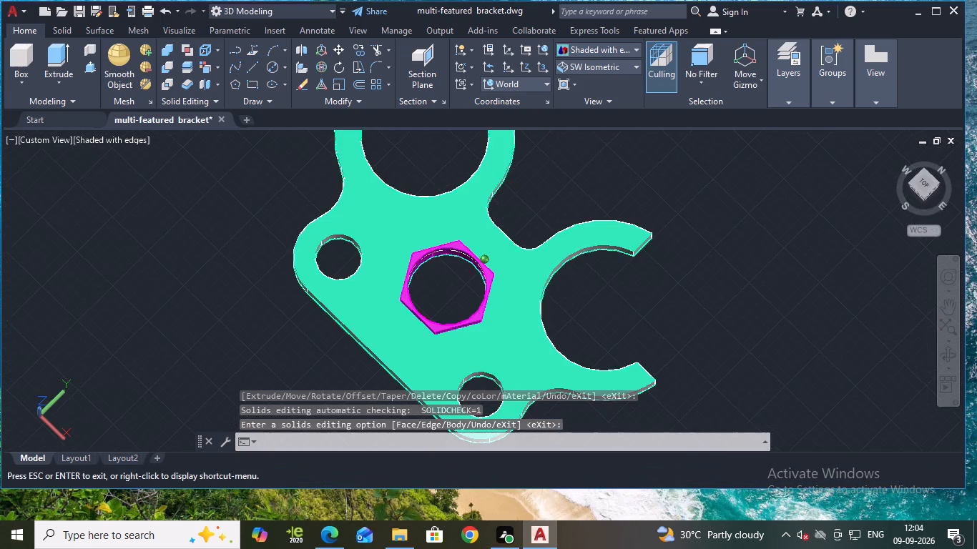
shift+middle_drag(421, 352, 511, 254)
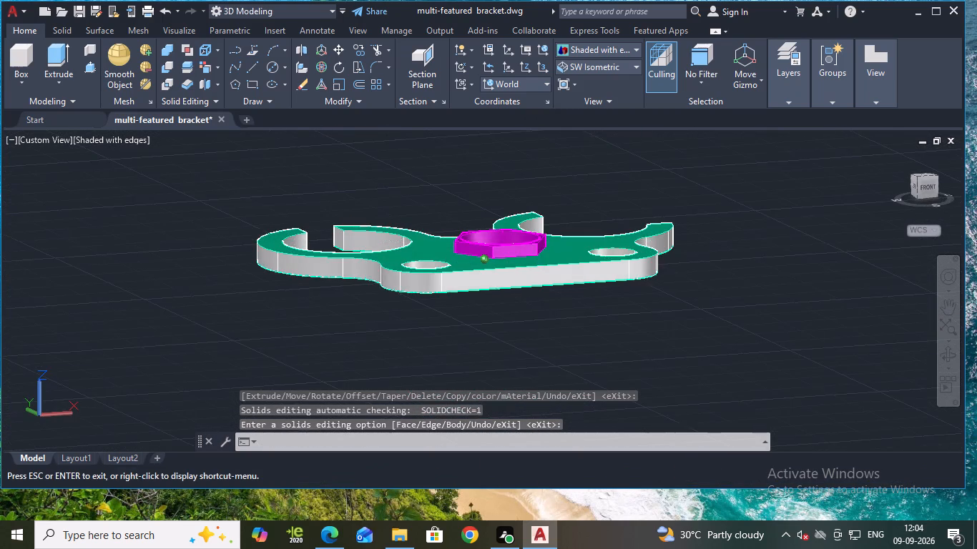
shift+middle_drag(511, 254, 509, 330)
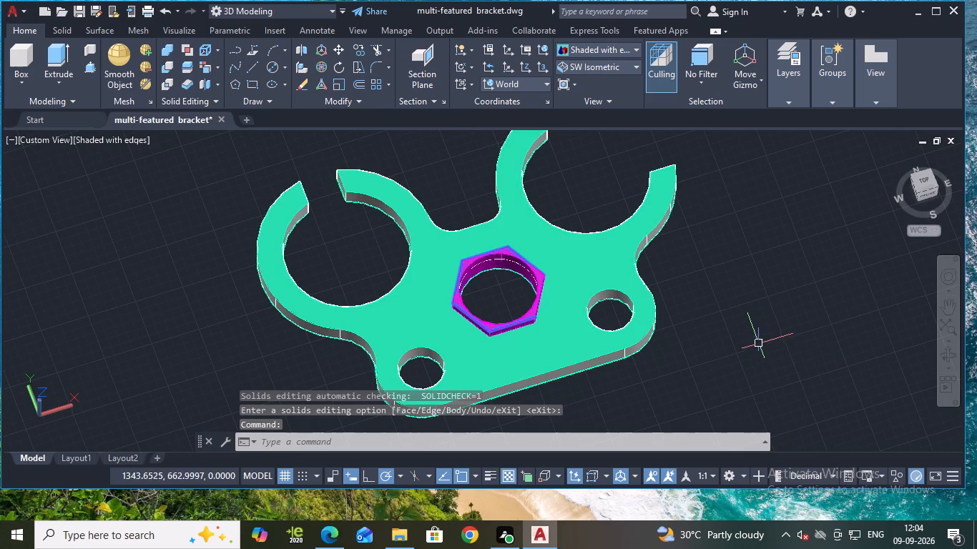
middle_click(714, 341)
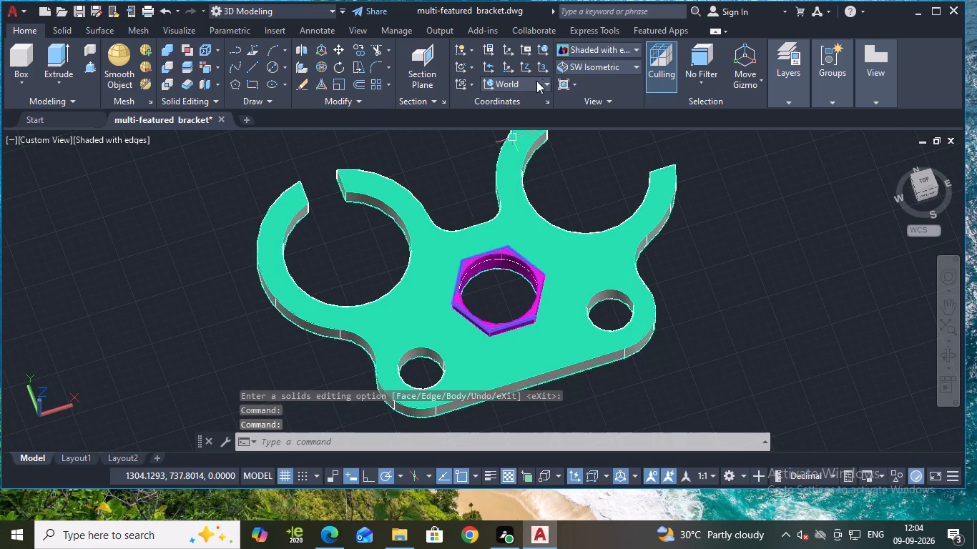
click(571, 61)
click(588, 171)
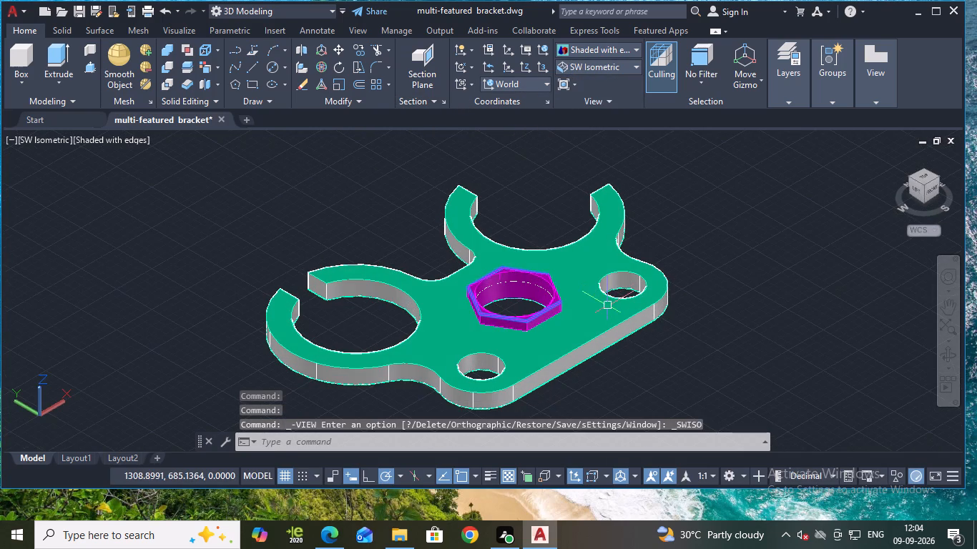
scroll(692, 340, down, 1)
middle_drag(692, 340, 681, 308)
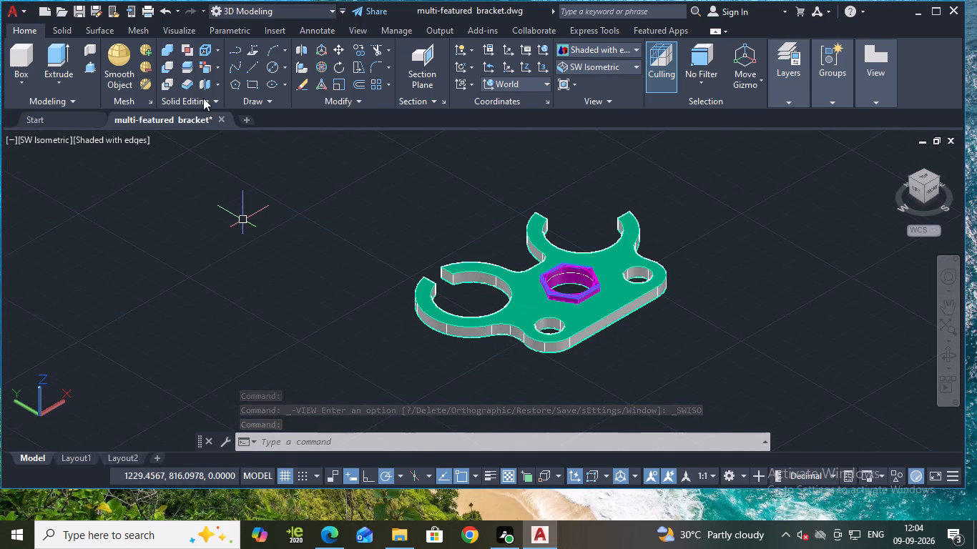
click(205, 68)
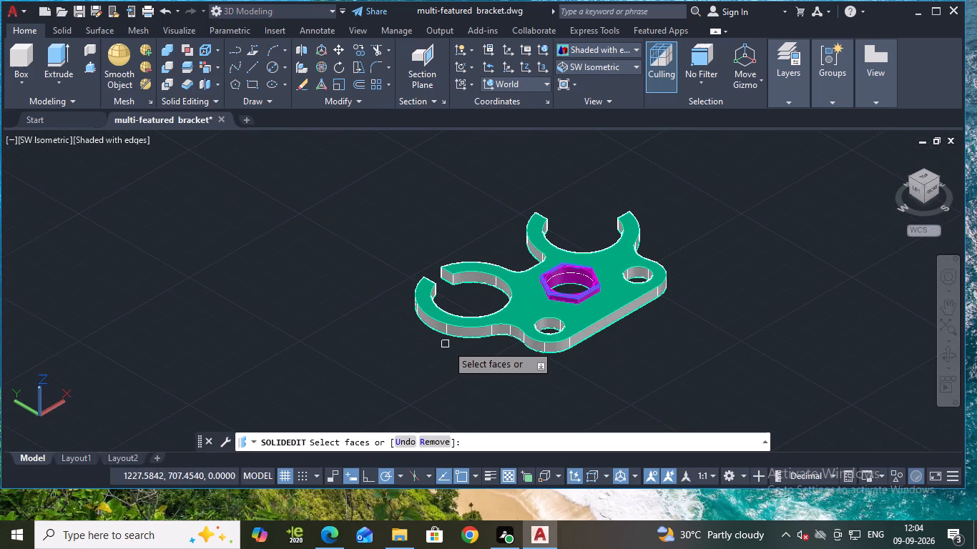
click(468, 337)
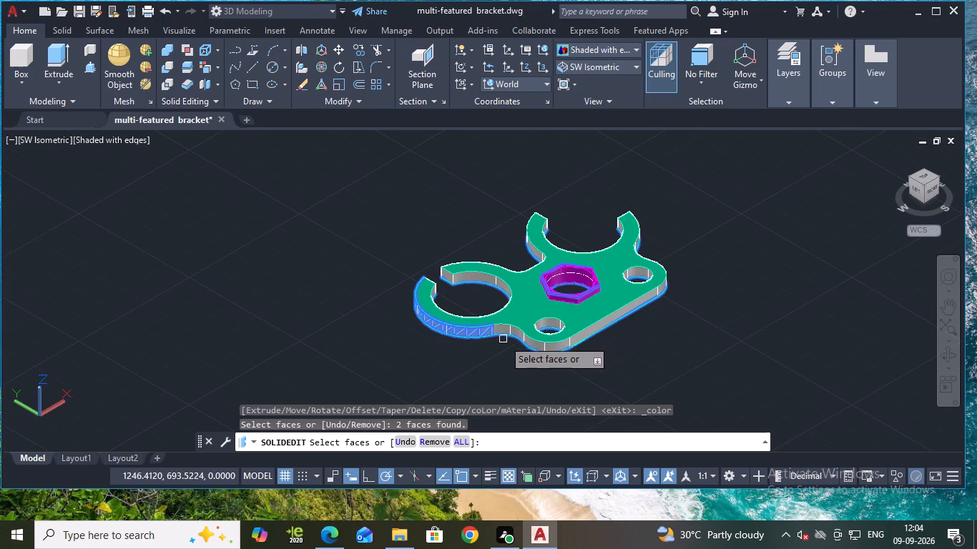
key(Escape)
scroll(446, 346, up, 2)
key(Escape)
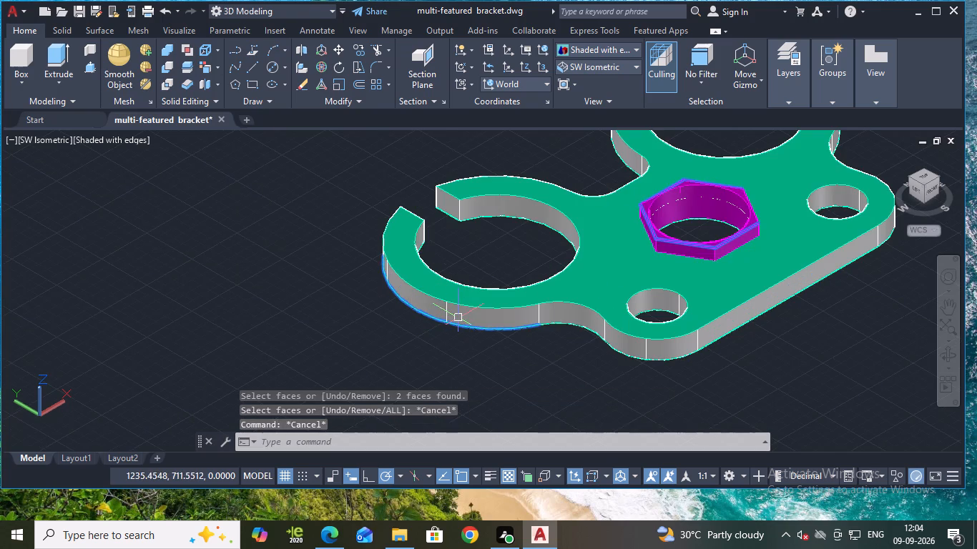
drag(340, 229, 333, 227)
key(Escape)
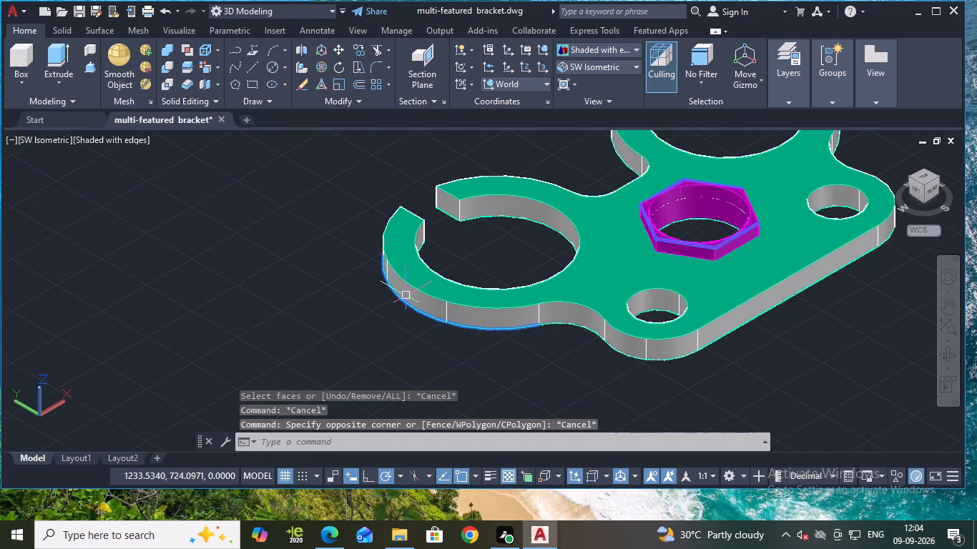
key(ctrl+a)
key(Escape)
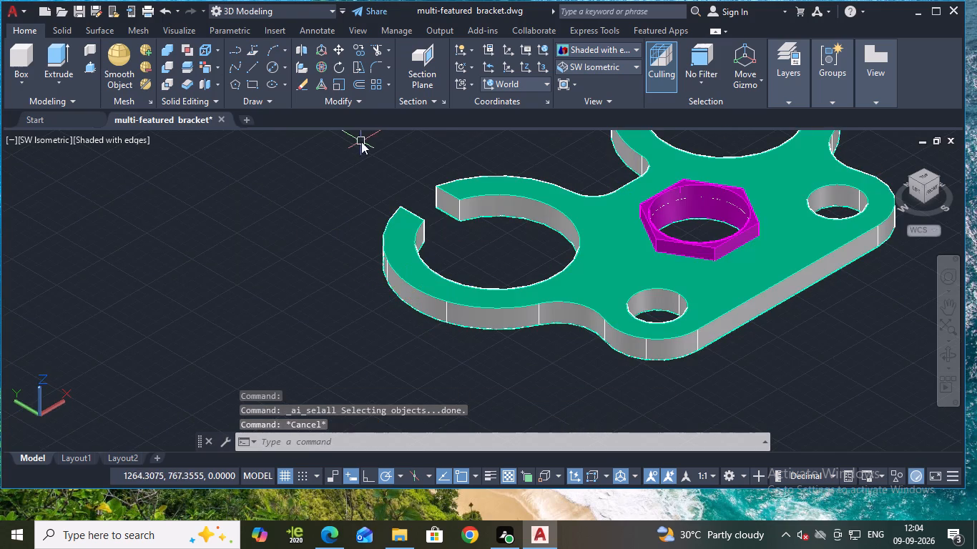
Color the plate's outer side faces, the inner and end faces of both open rings, and both small hole walls with index color 234.
click(203, 67)
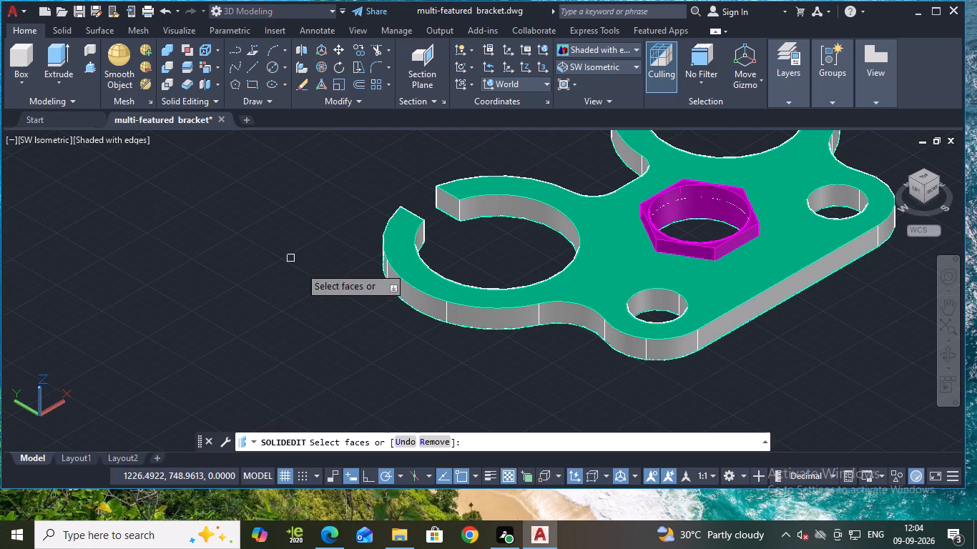
click(476, 317)
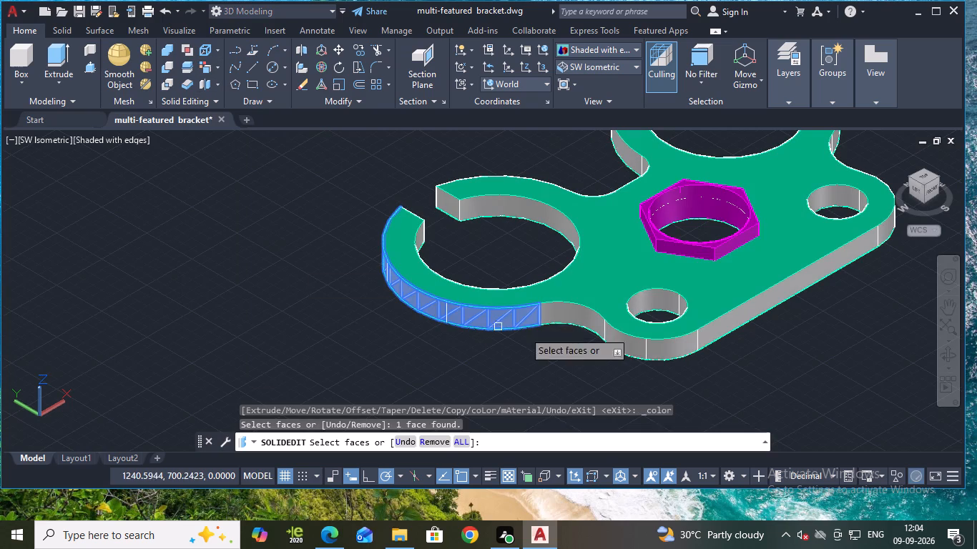
click(566, 318)
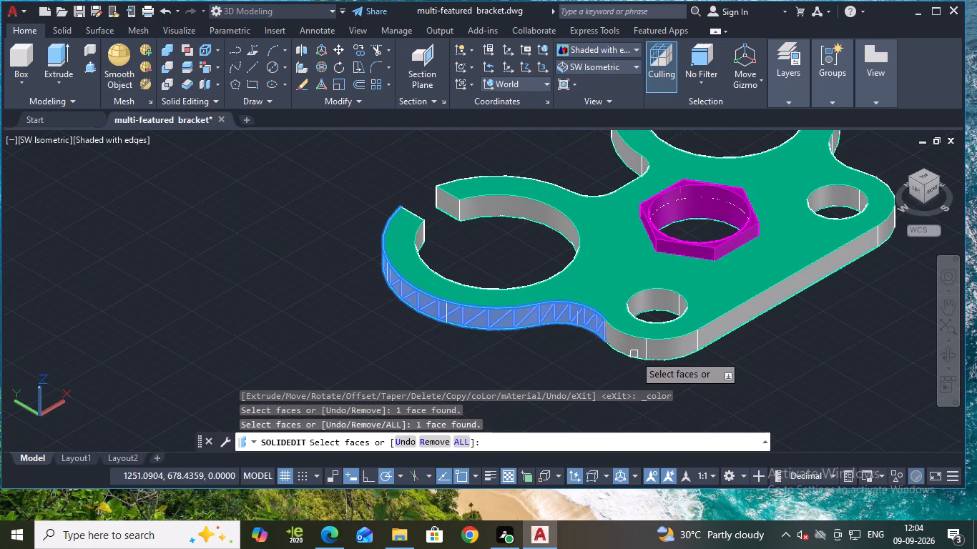
click(638, 353)
click(717, 327)
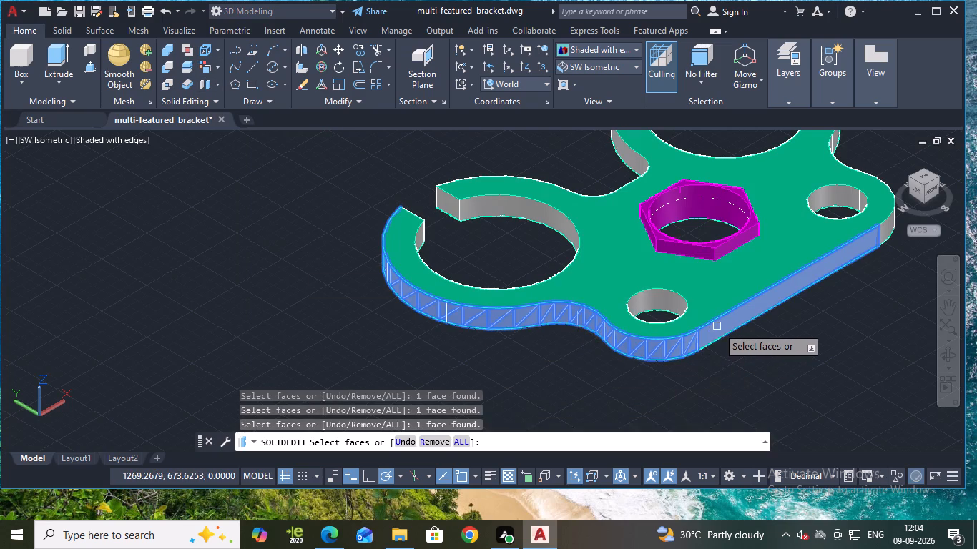
scroll(775, 323, down, 1)
shift+middle_drag(812, 362, 685, 341)
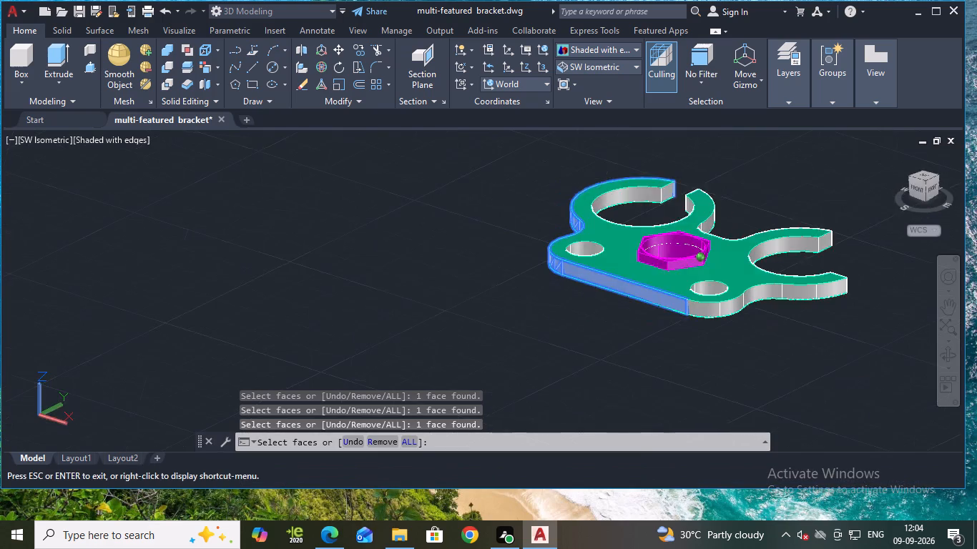
shift+middle_drag(685, 341, 676, 338)
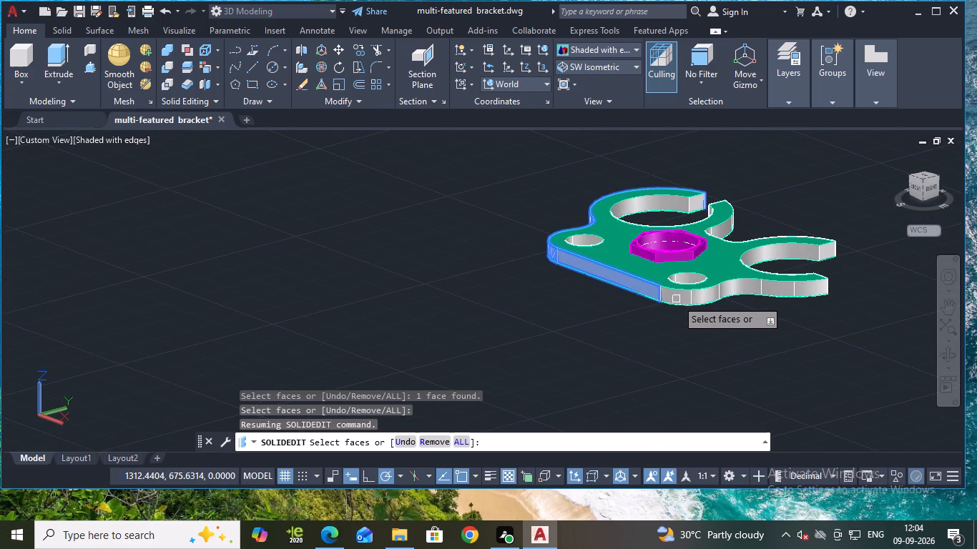
scroll(677, 300, up, 1)
click(679, 297)
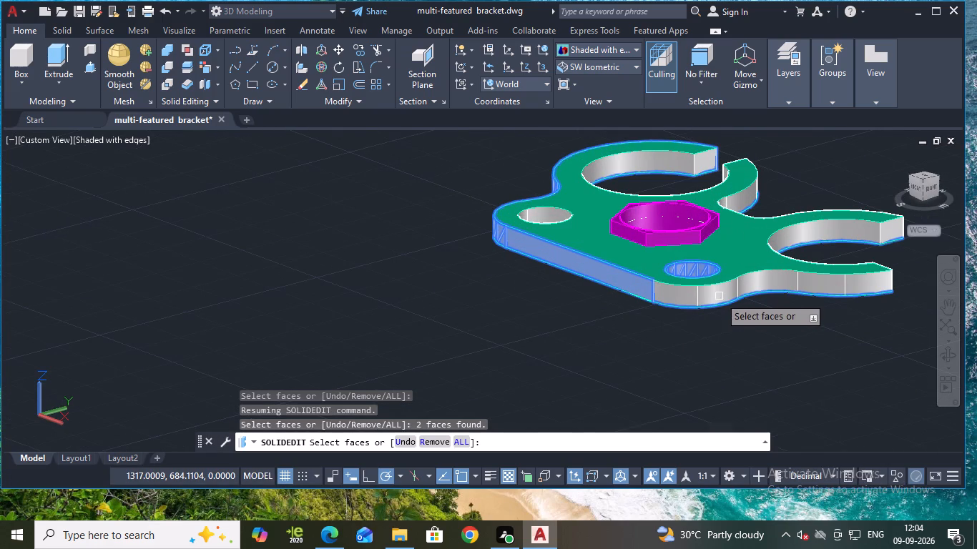
click(720, 299)
scroll(720, 299, up, 2)
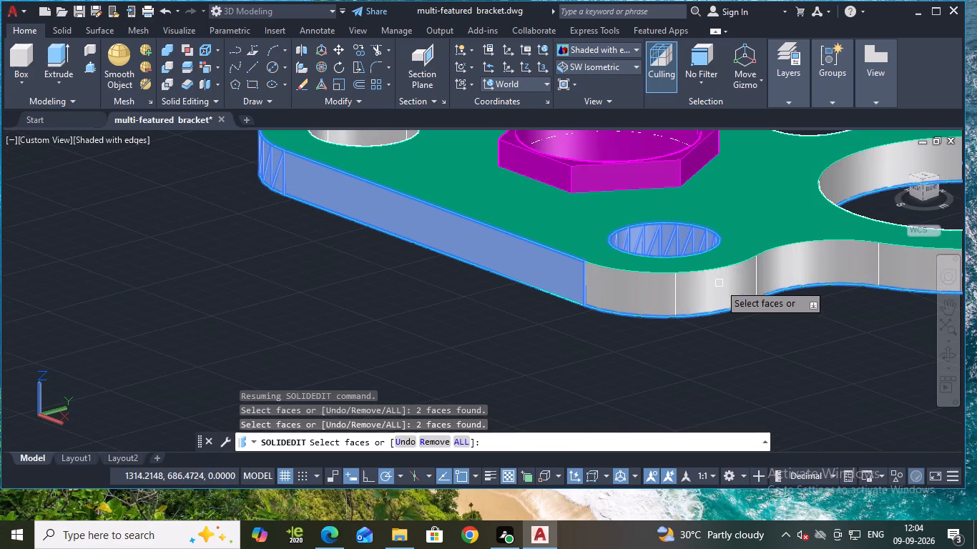
click(720, 284)
click(790, 262)
scroll(851, 292, down, 1)
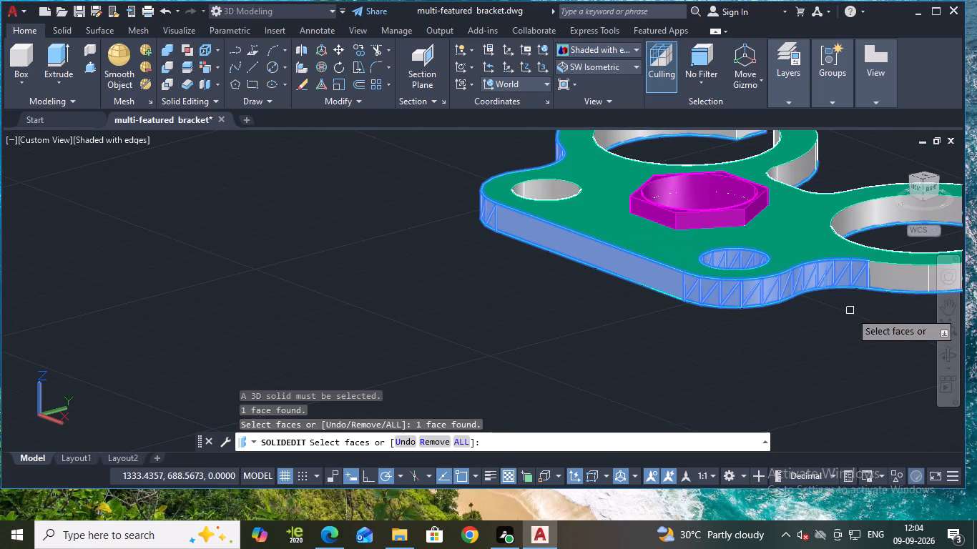
click(890, 277)
shift+middle_drag(873, 355, 872, 355)
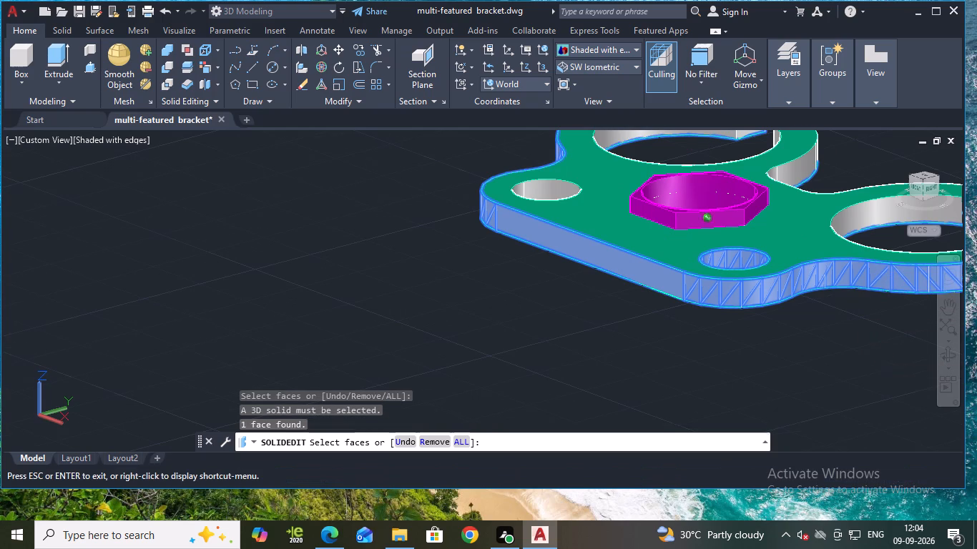
shift+middle_drag(872, 355, 767, 337)
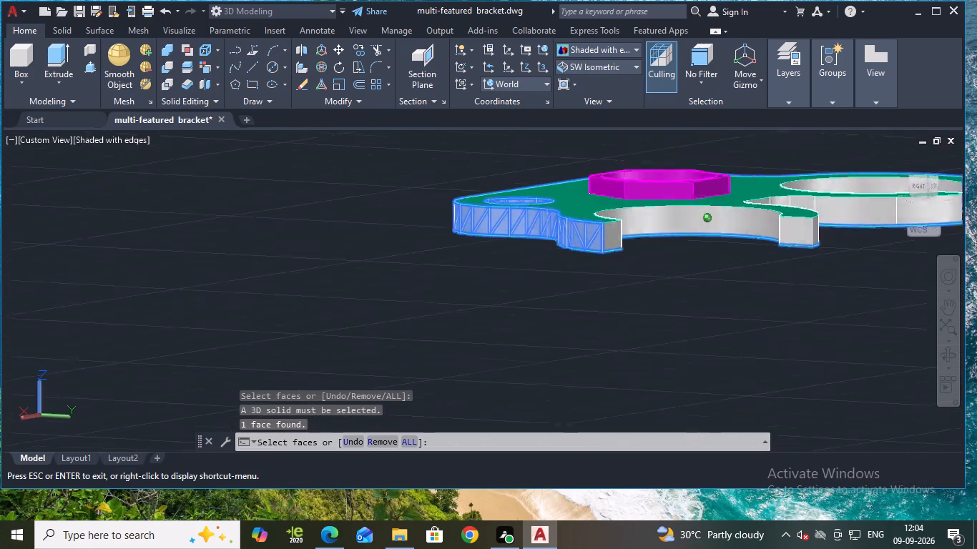
shift+middle_drag(767, 337, 744, 355)
click(661, 252)
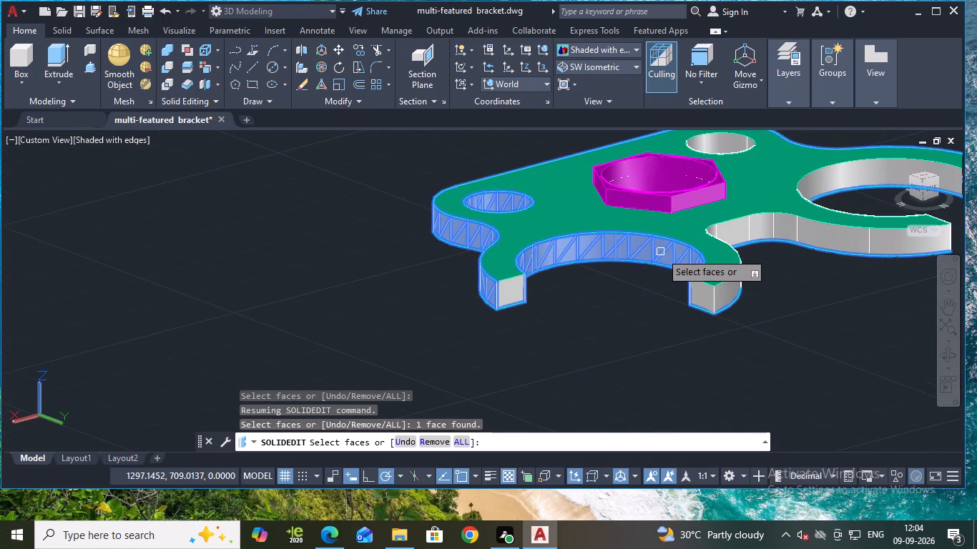
click(509, 285)
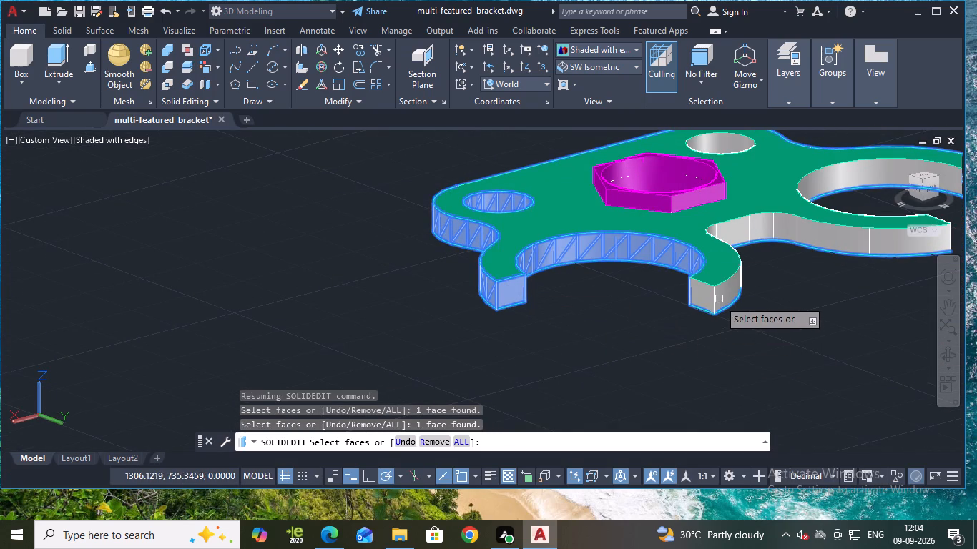
click(722, 297)
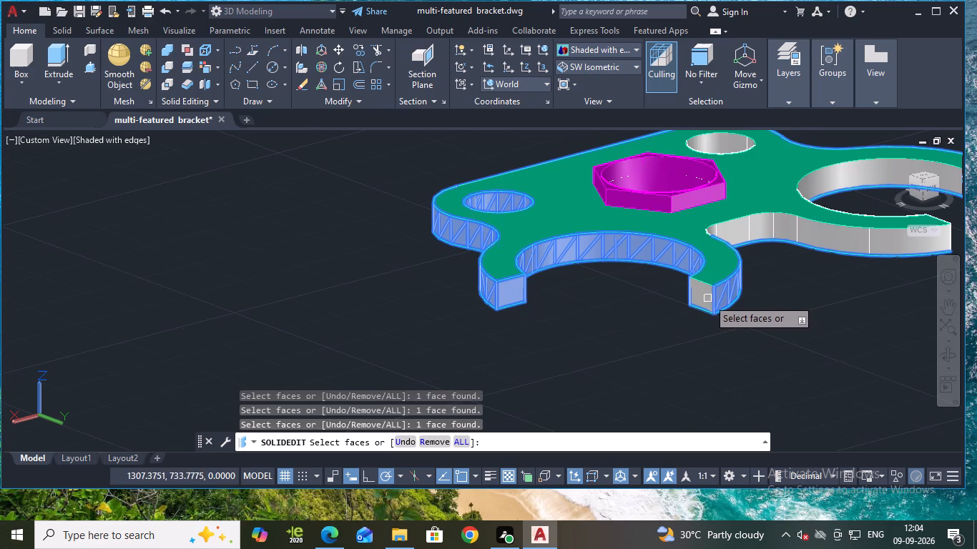
click(707, 299)
click(743, 233)
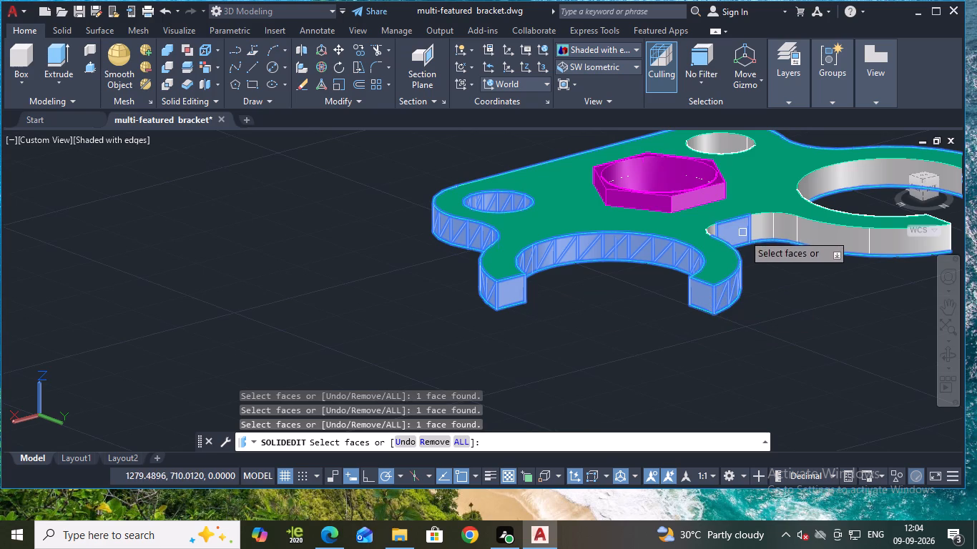
shift+middle_drag(838, 300, 763, 301)
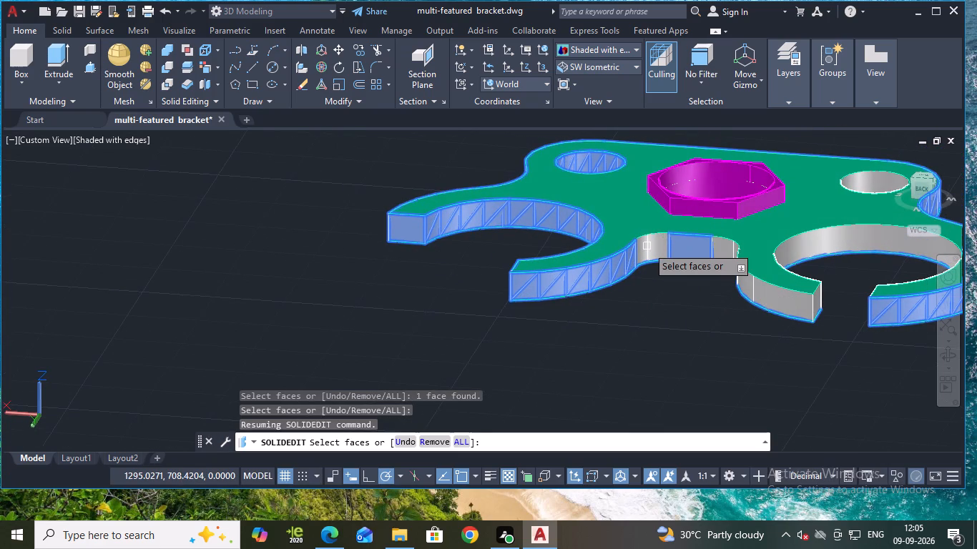
click(647, 247)
shift+middle_drag(710, 283, 727, 287)
click(740, 252)
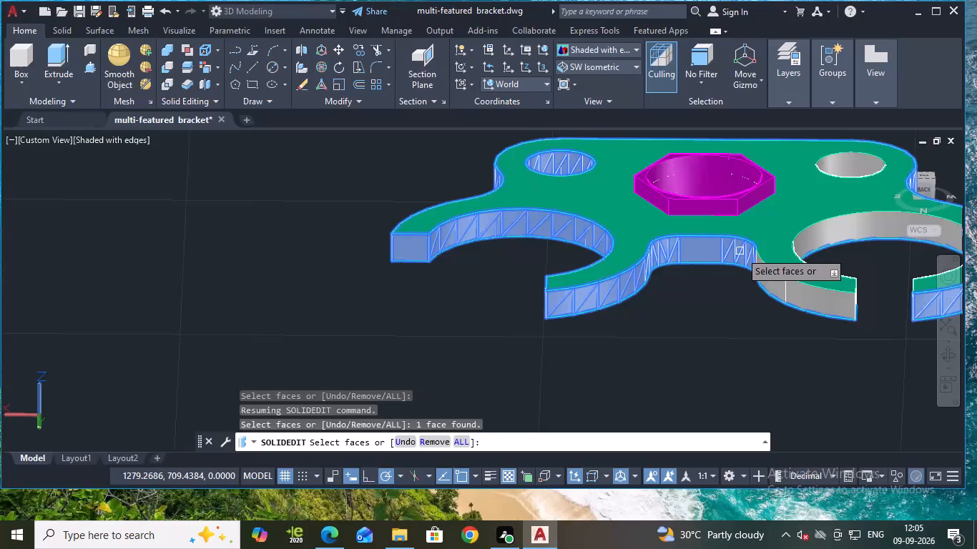
click(769, 278)
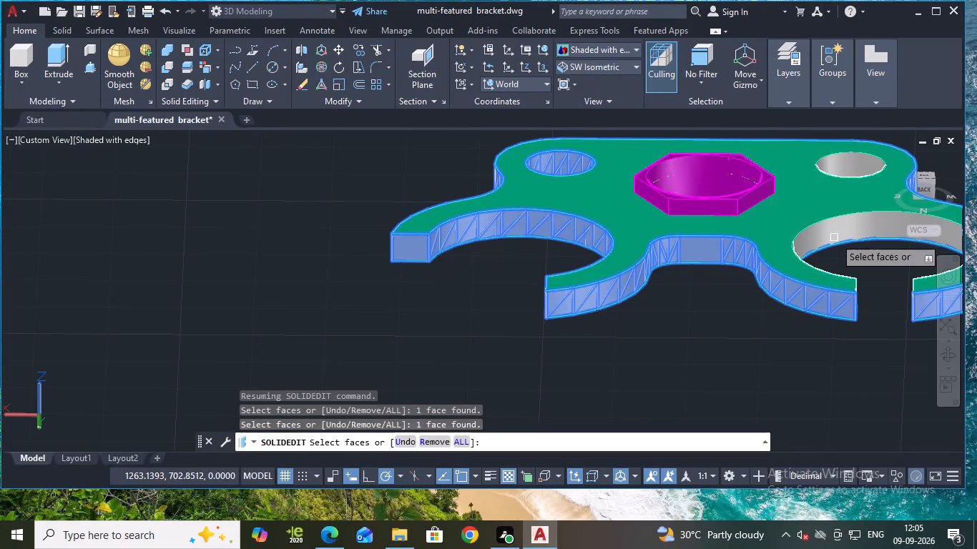
click(831, 234)
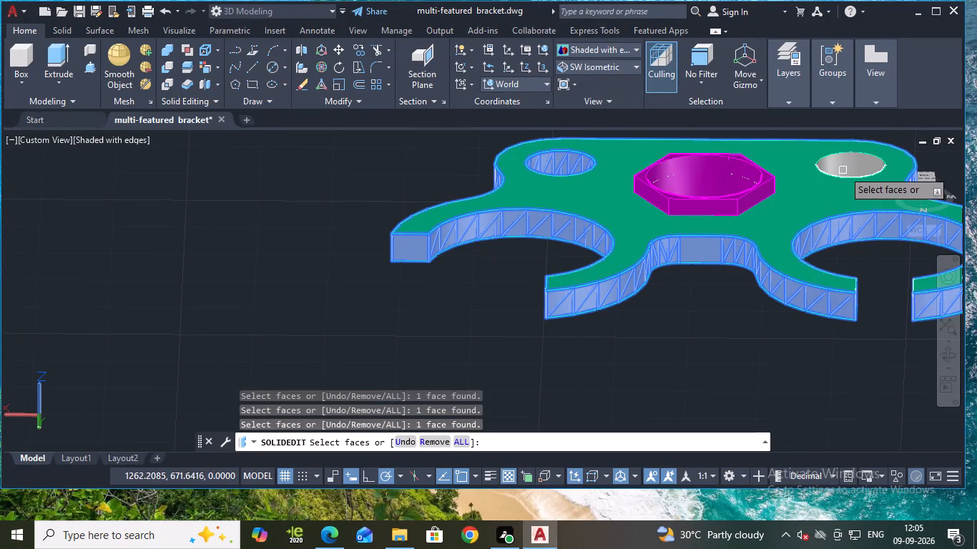
click(845, 167)
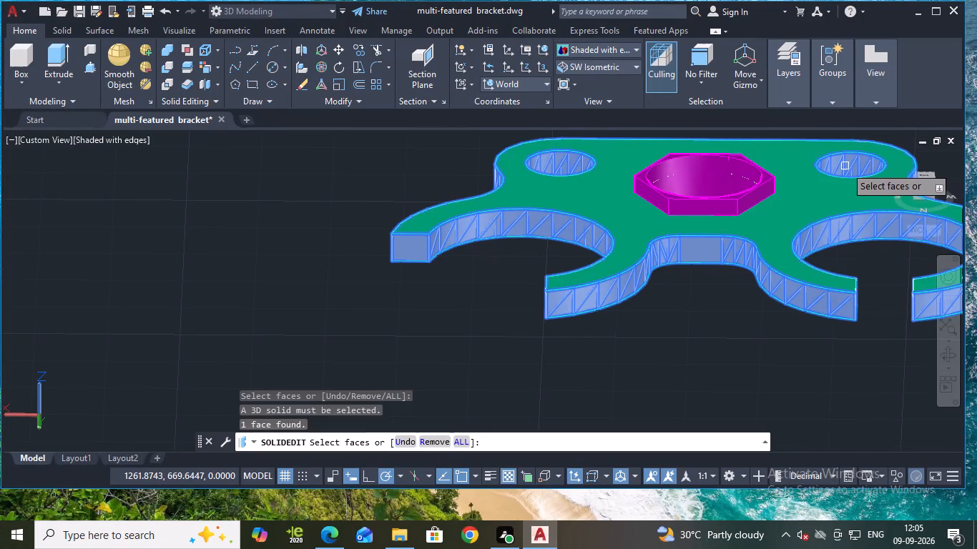
shift+middle_drag(867, 322, 730, 317)
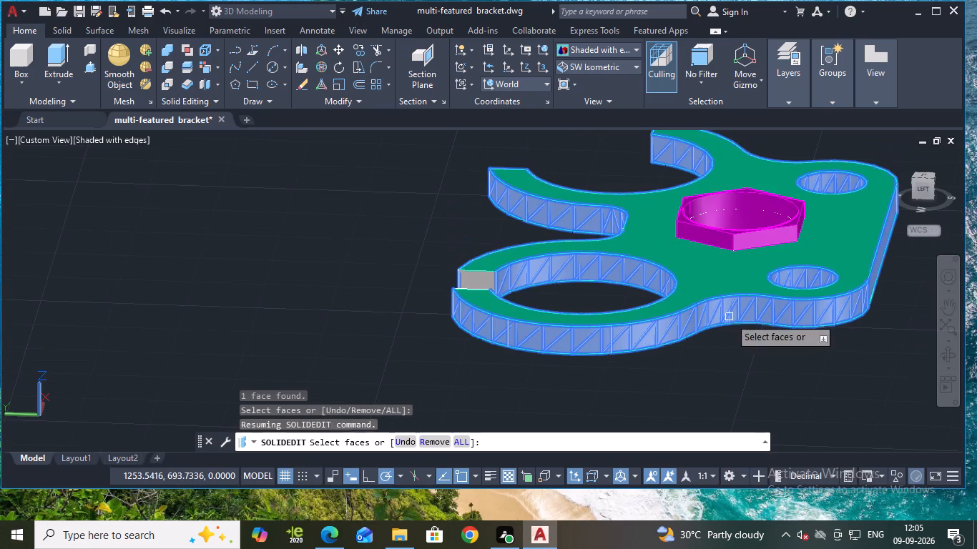
click(473, 282)
shift+middle_drag(391, 284, 533, 320)
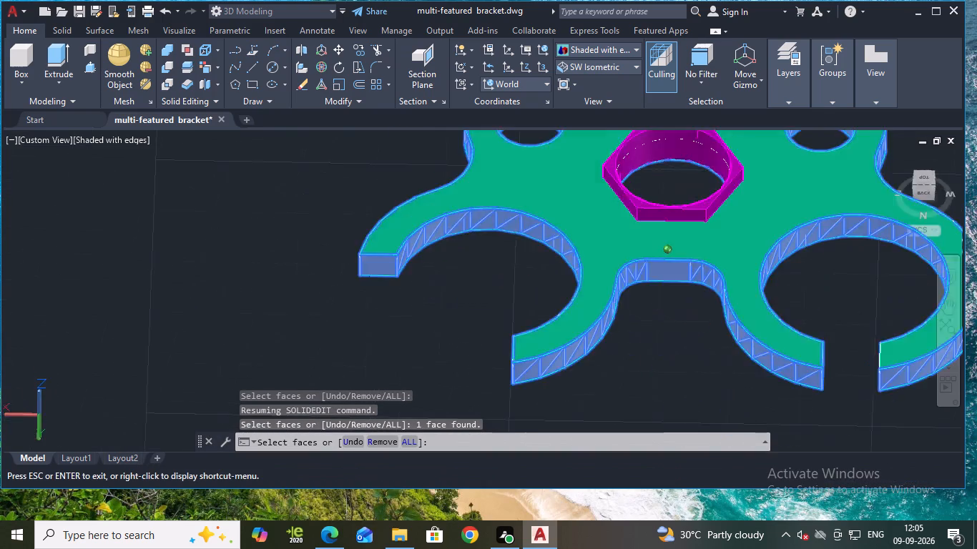
shift+middle_drag(533, 320, 569, 285)
middle_drag(868, 343, 762, 355)
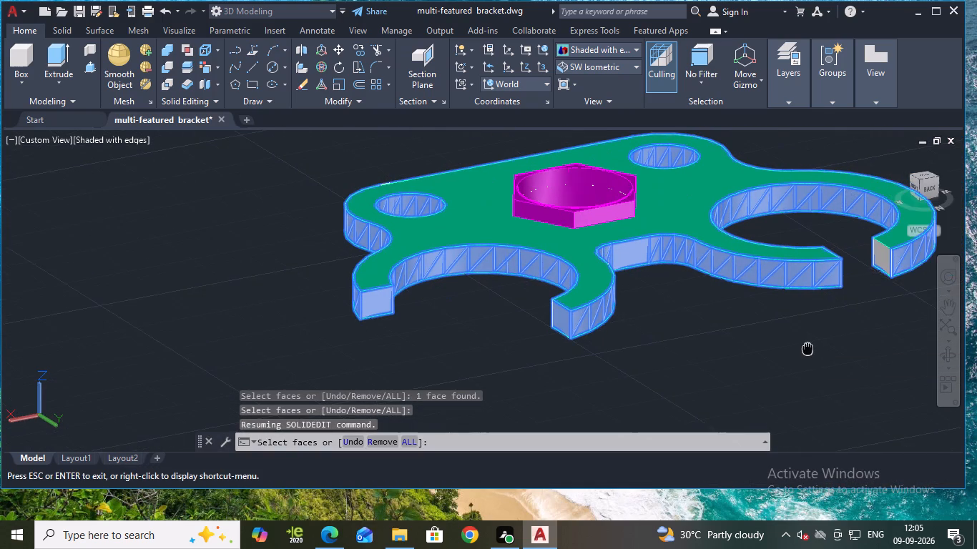
scroll(852, 281, up, 1)
click(827, 264)
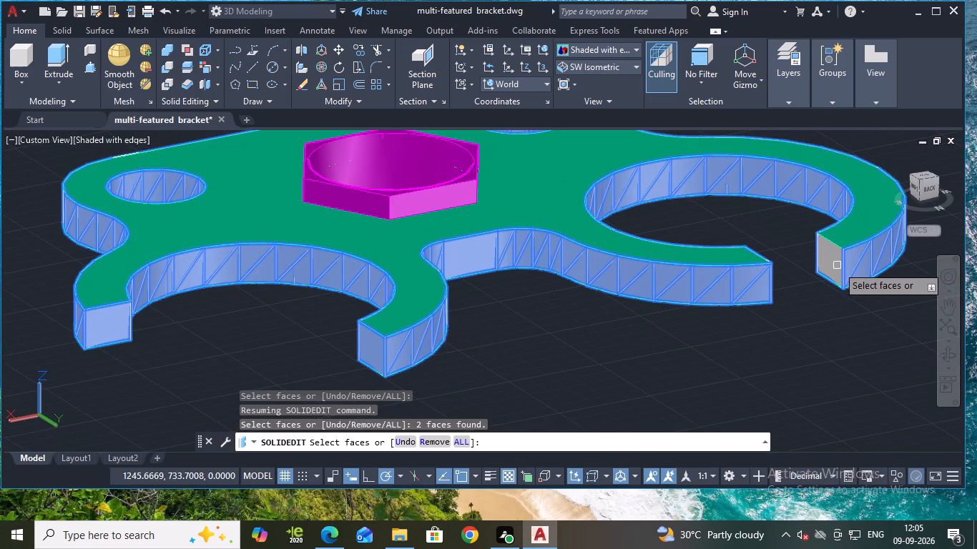
click(833, 264)
key(Return)
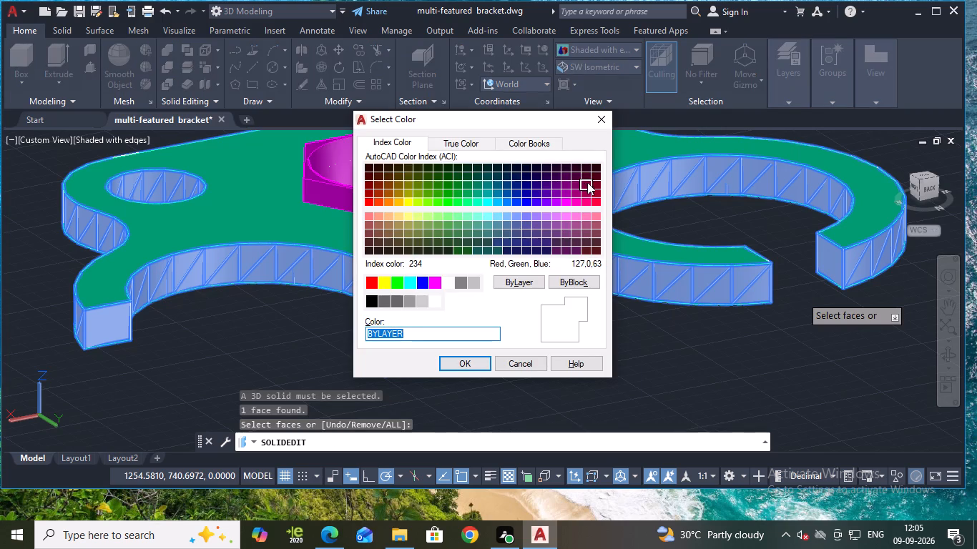
click(592, 184)
click(481, 359)
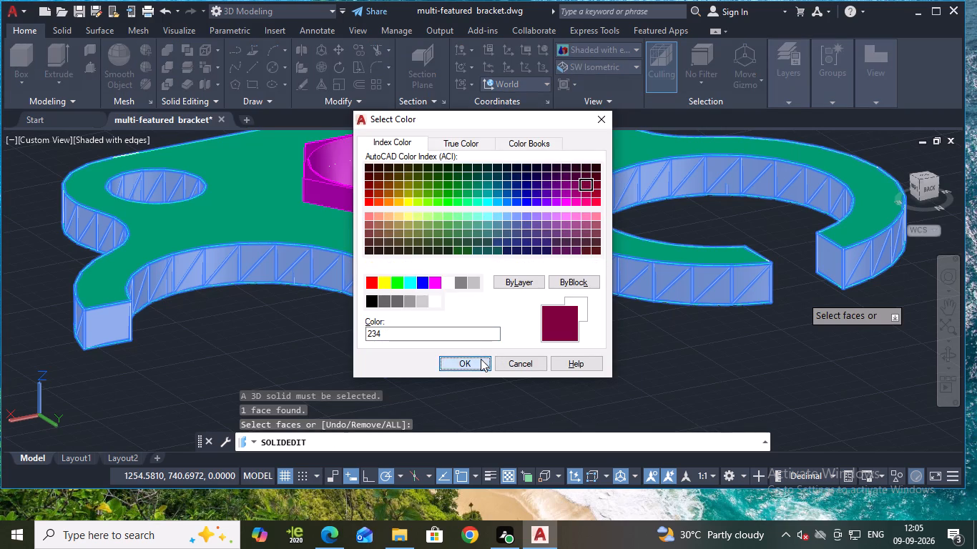
key(Return)
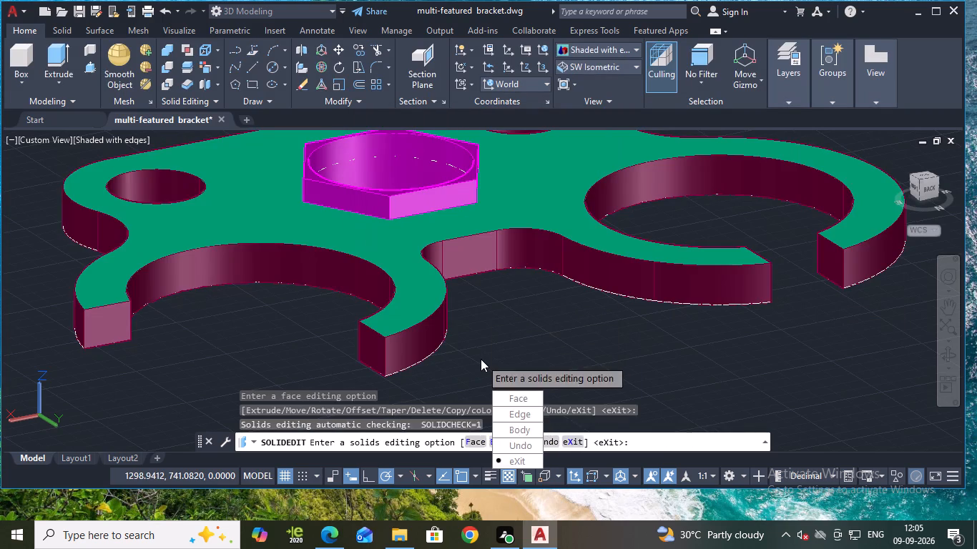
key(Return)
Save the bracket drawing.
scroll(484, 359, down, 1)
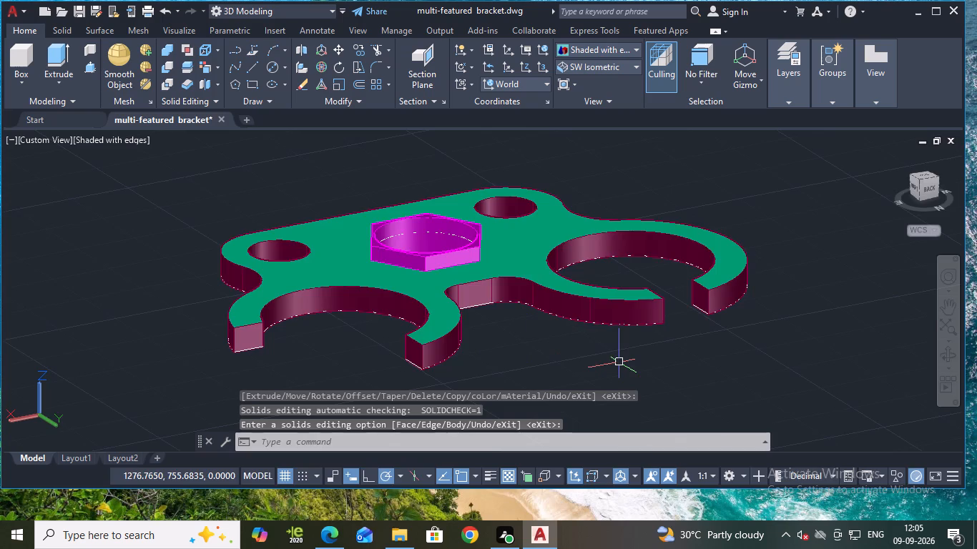
shift+middle_drag(623, 362, 386, 384)
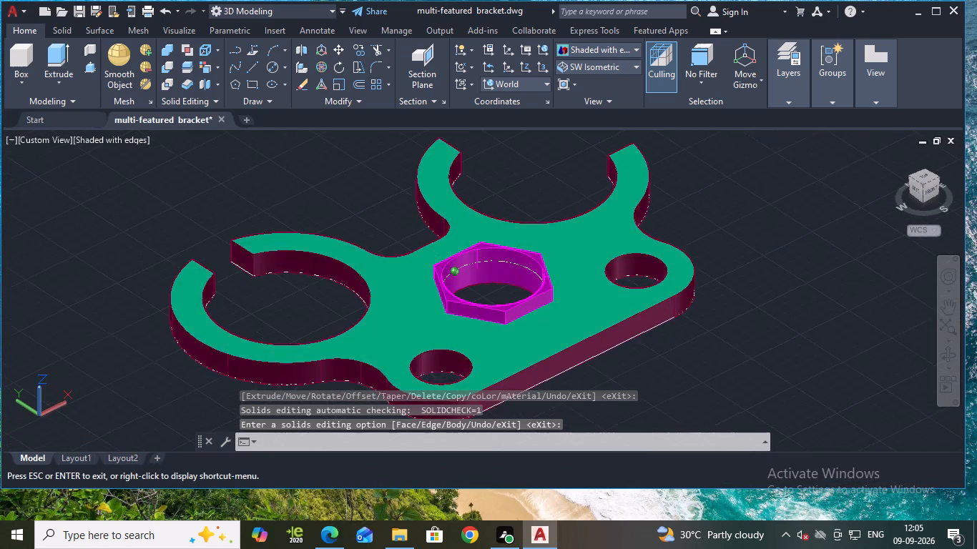
shift+middle_drag(386, 384, 389, 386)
scroll(692, 320, down, 1)
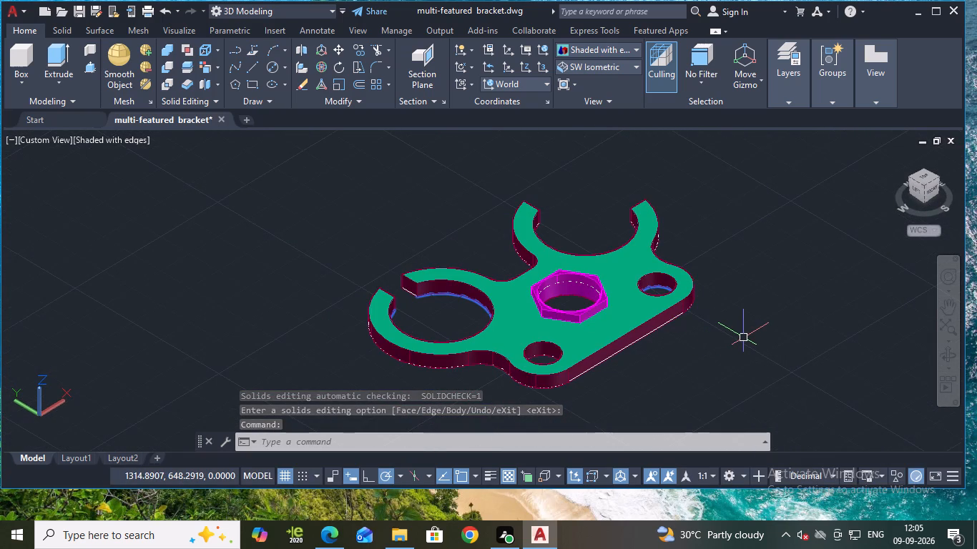
scroll(700, 344, up, 1)
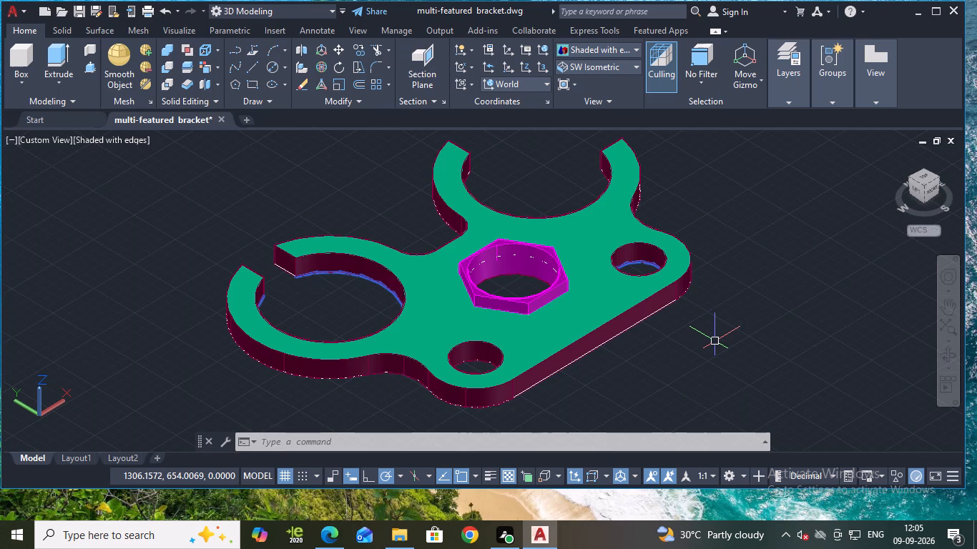
key(ctrl+s)
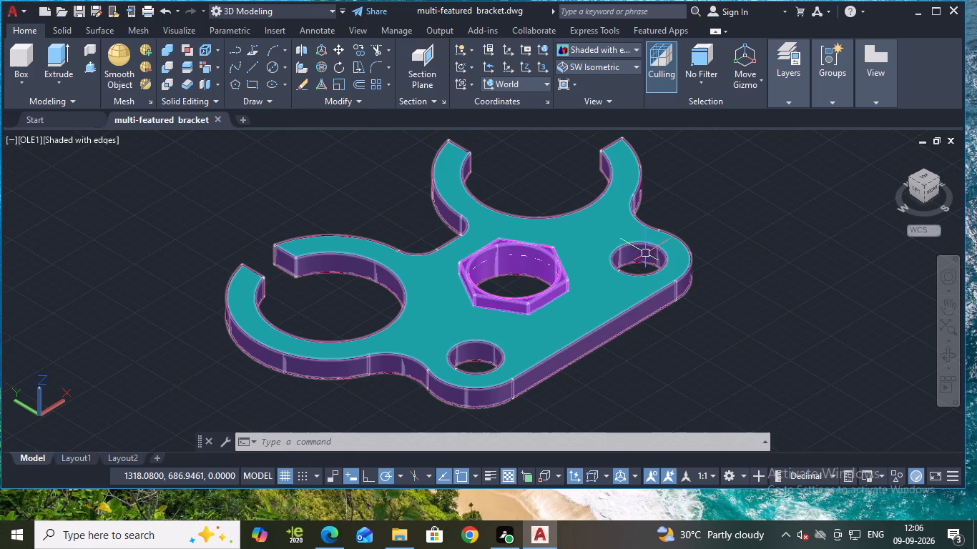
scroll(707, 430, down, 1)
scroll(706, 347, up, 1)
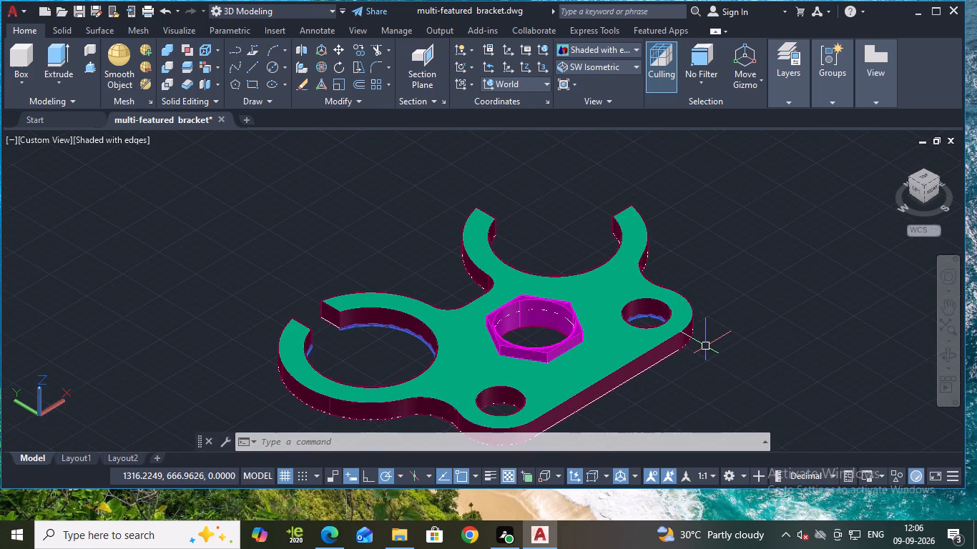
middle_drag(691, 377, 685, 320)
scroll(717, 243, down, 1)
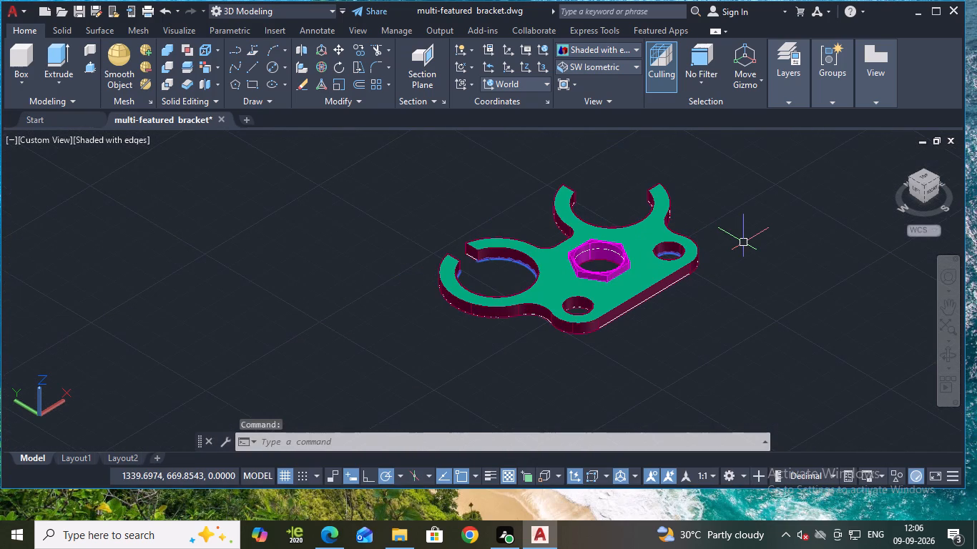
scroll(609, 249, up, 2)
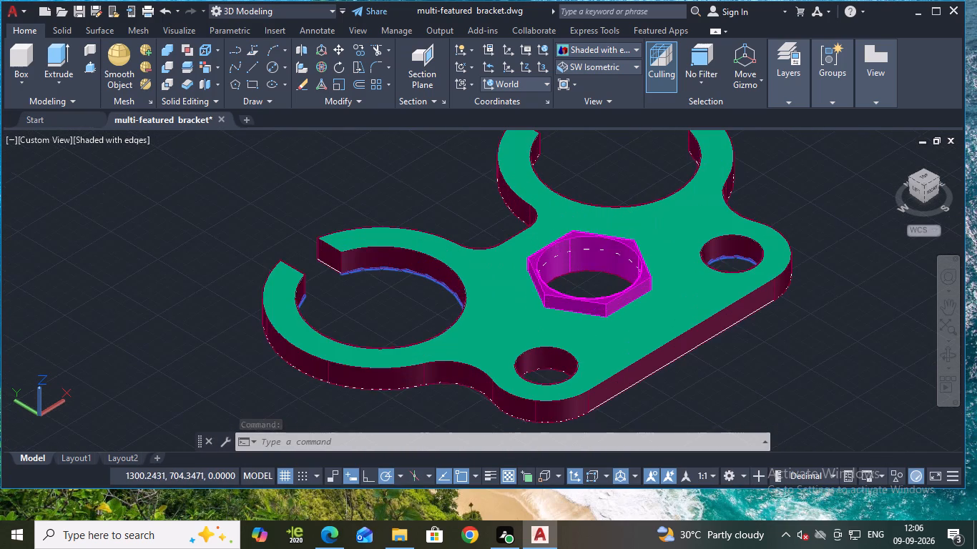
Examine the colored bracket's top, hexagonal boss, open rings and side faces from several angles.
scroll(575, 252, down, 1)
scroll(571, 247, up, 2)
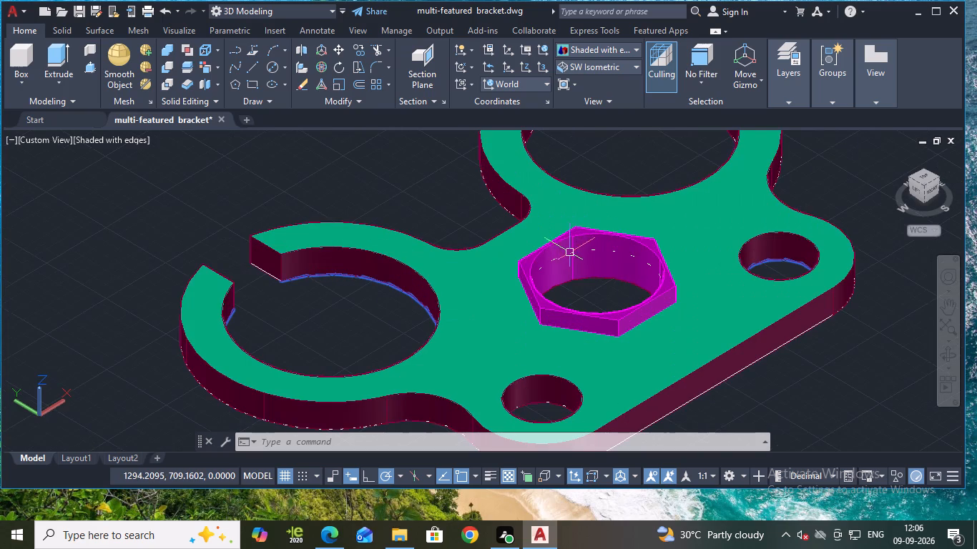
click(570, 253)
key(Escape)
scroll(717, 289, down, 2)
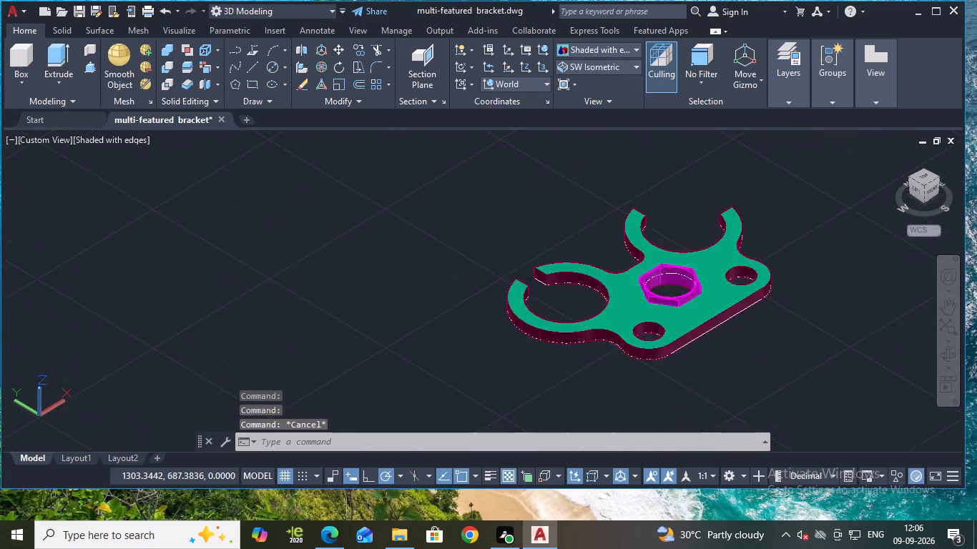
shift+middle_drag(812, 336, 662, 347)
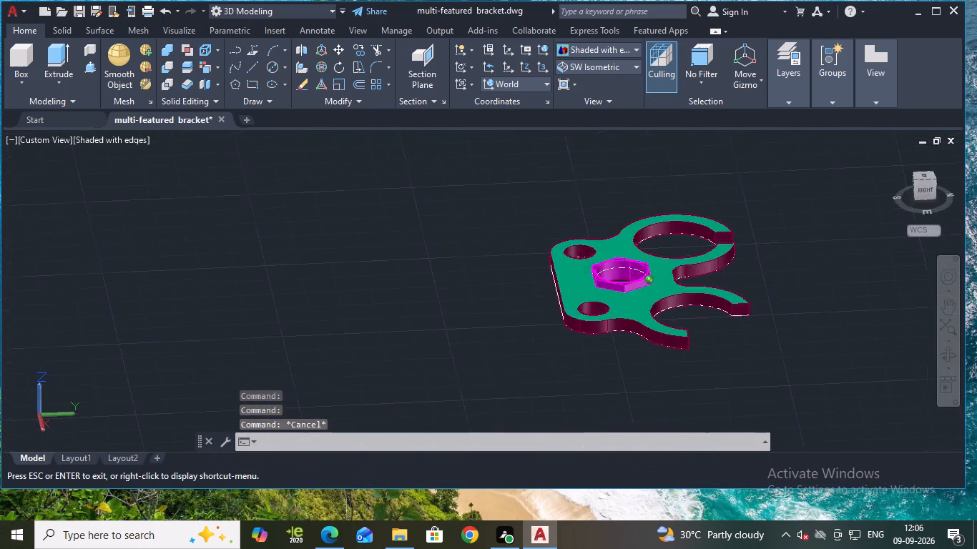
shift+middle_drag(662, 347, 669, 333)
scroll(637, 285, up, 6)
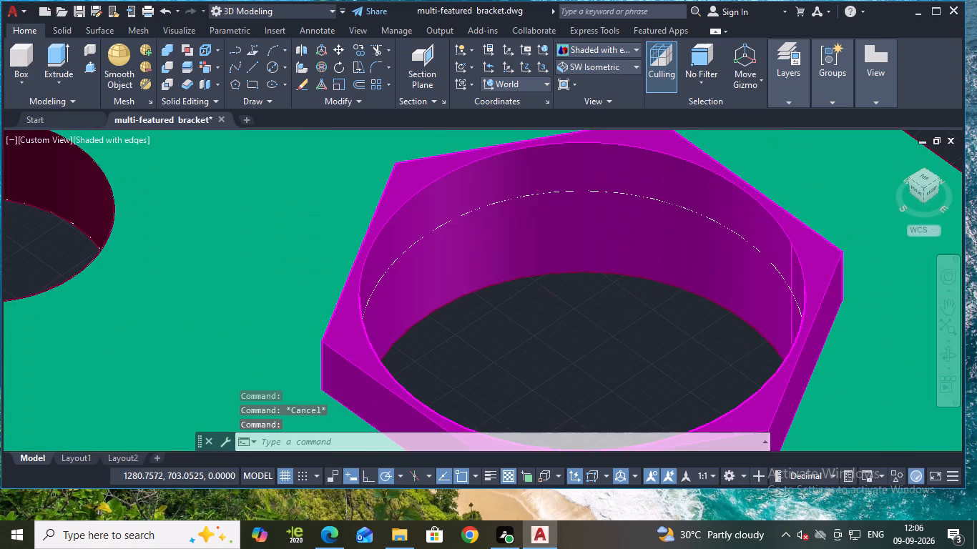
scroll(622, 302, down, 6)
shift+middle_drag(780, 365, 797, 367)
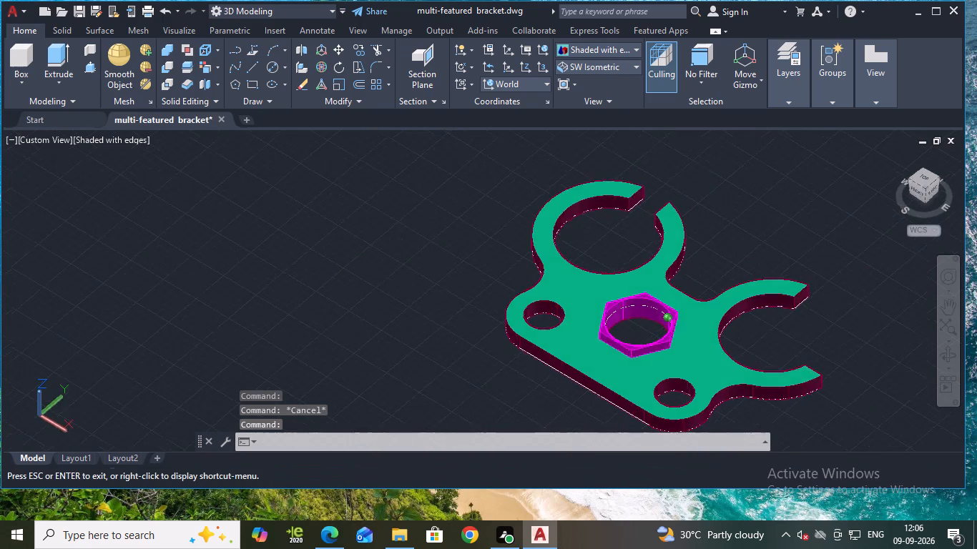
shift+middle_drag(797, 367, 865, 379)
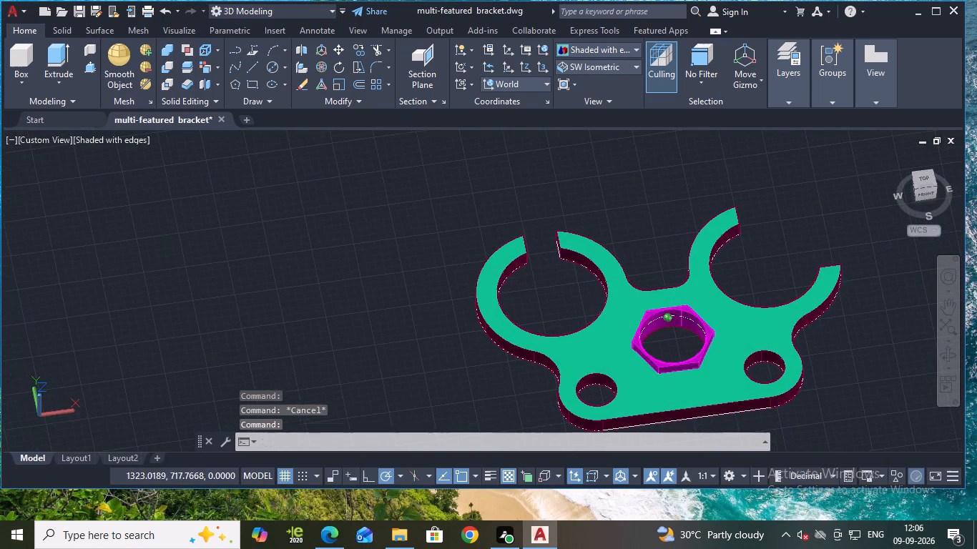
middle_drag(840, 370, 765, 298)
shift+middle_drag(765, 310, 796, 292)
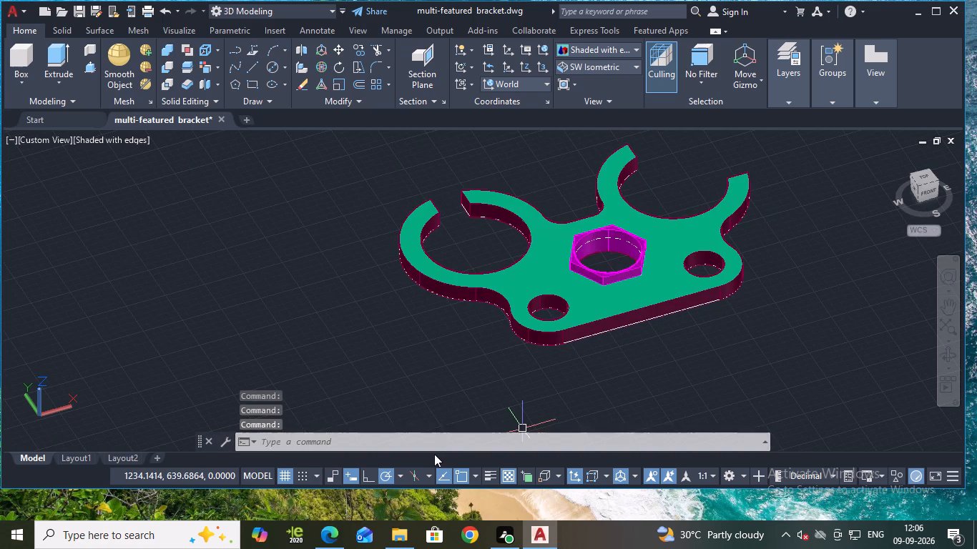
Turn off command logging with the LOGFILEOFF command.
click(393, 438)
text(log)
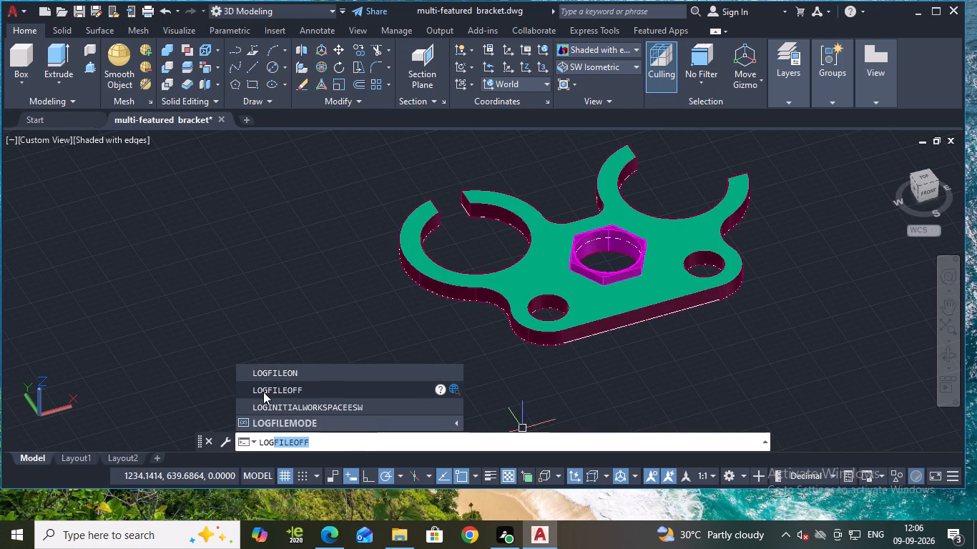
click(277, 391)
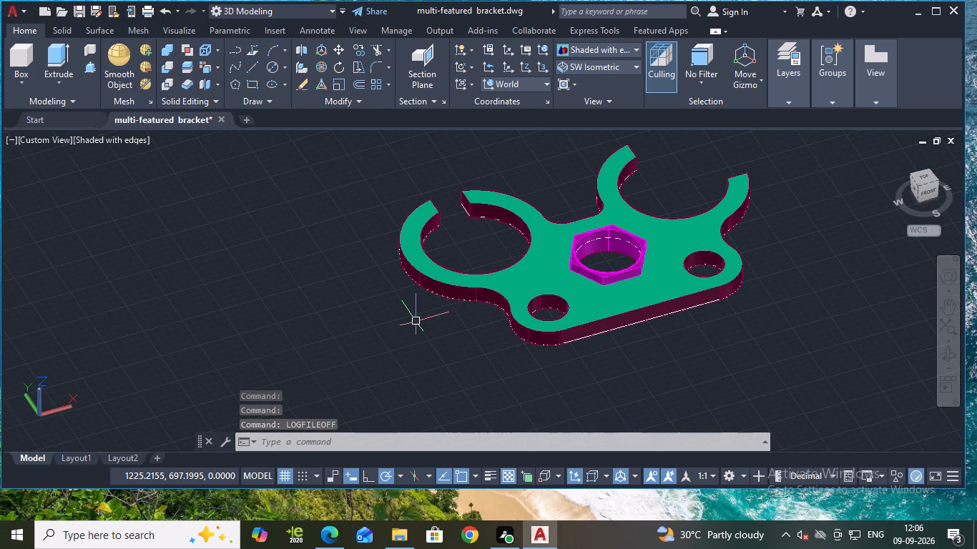
Save the bracket drawing.
key(s)
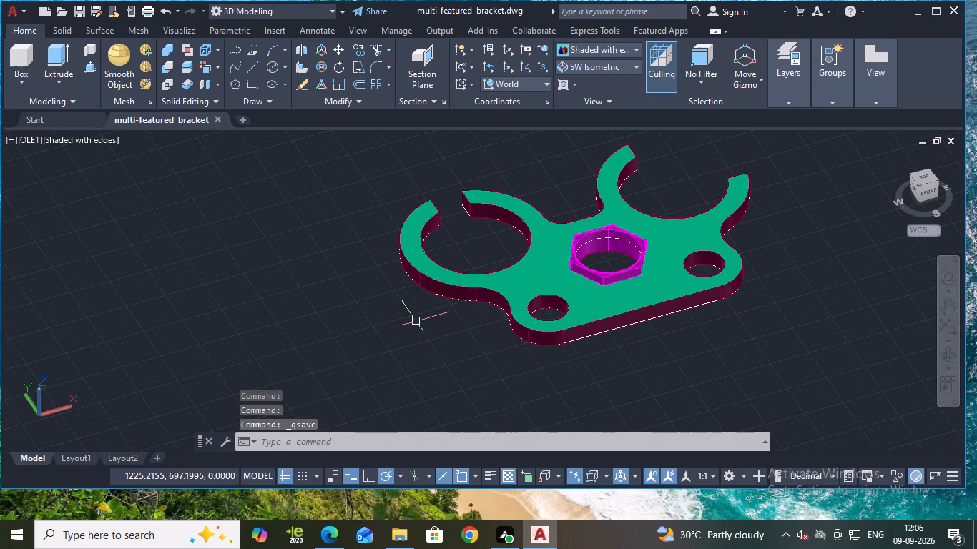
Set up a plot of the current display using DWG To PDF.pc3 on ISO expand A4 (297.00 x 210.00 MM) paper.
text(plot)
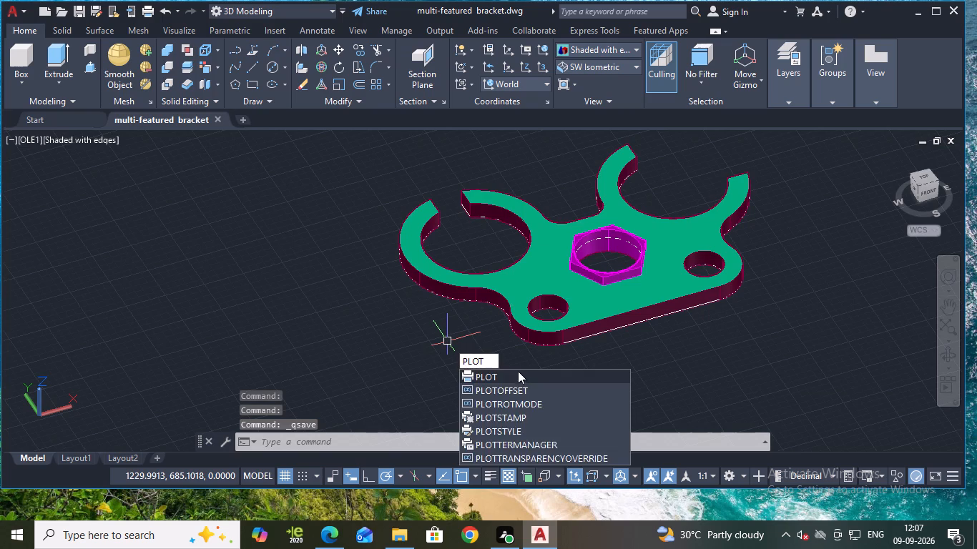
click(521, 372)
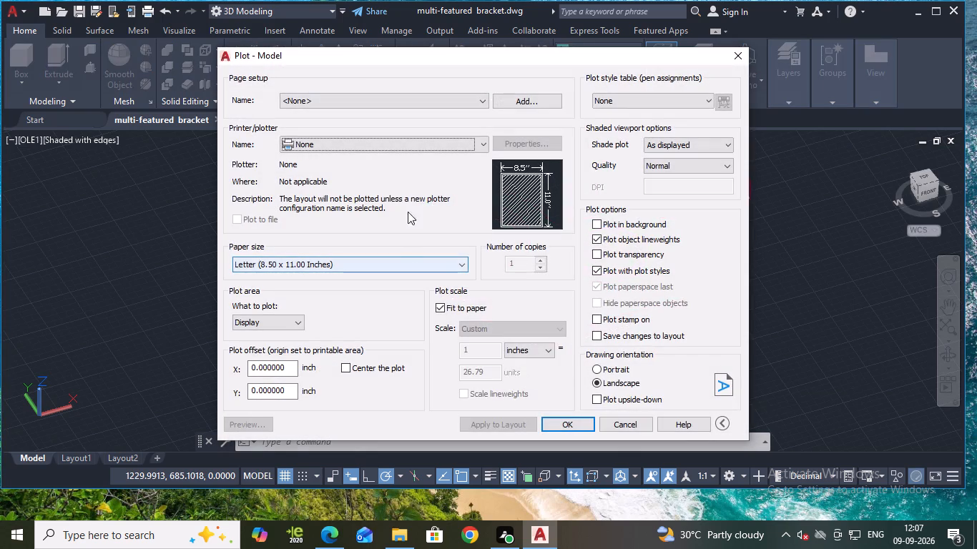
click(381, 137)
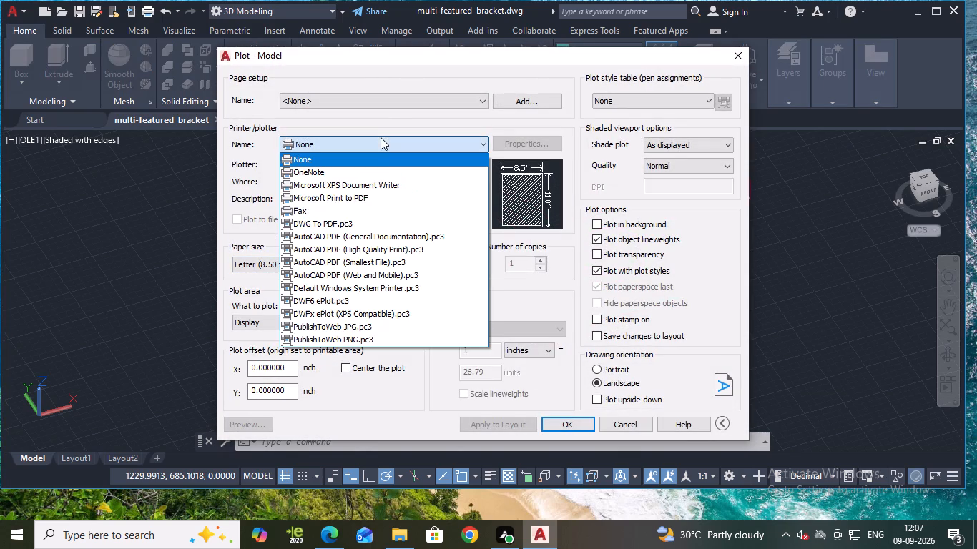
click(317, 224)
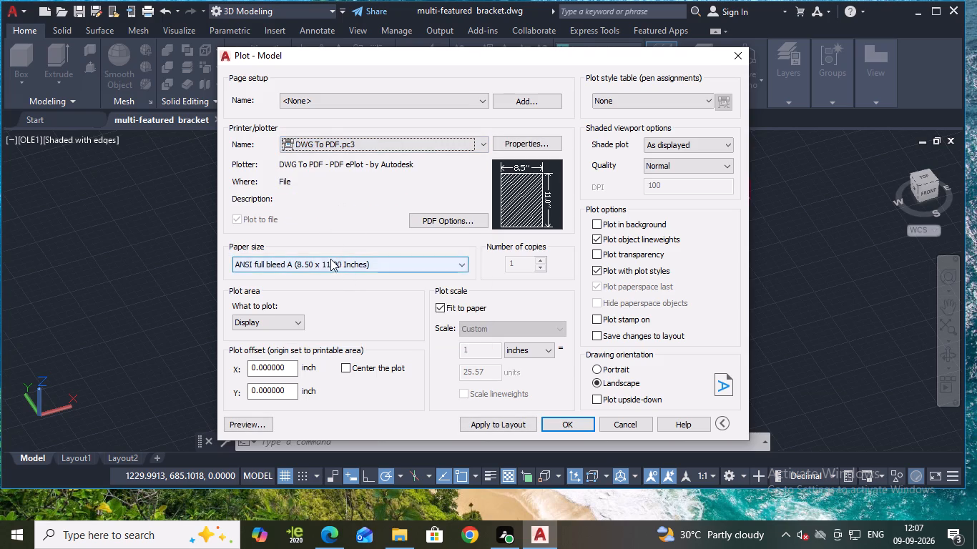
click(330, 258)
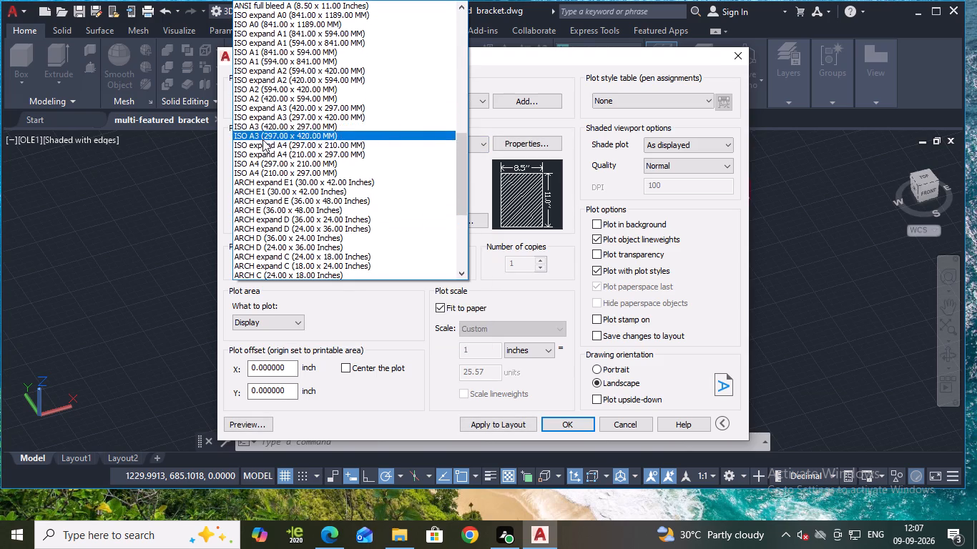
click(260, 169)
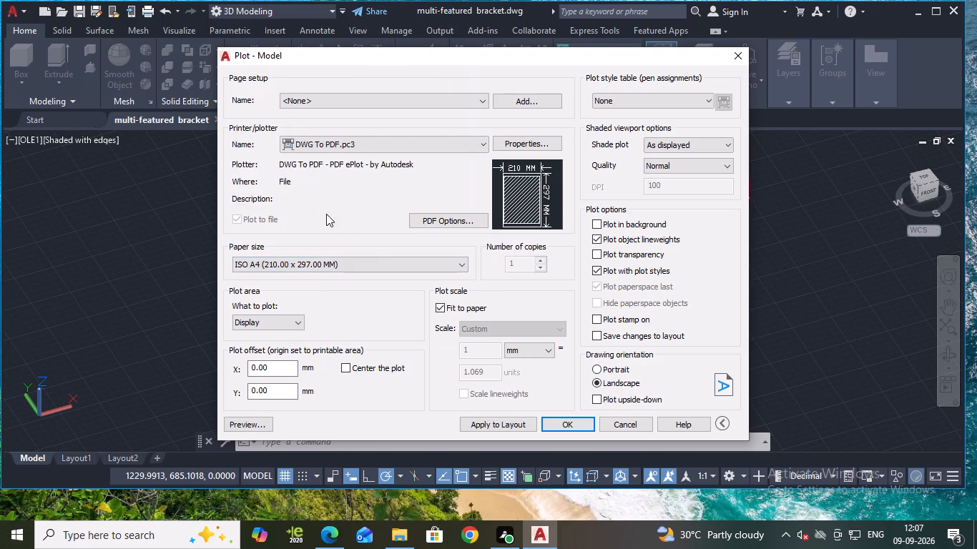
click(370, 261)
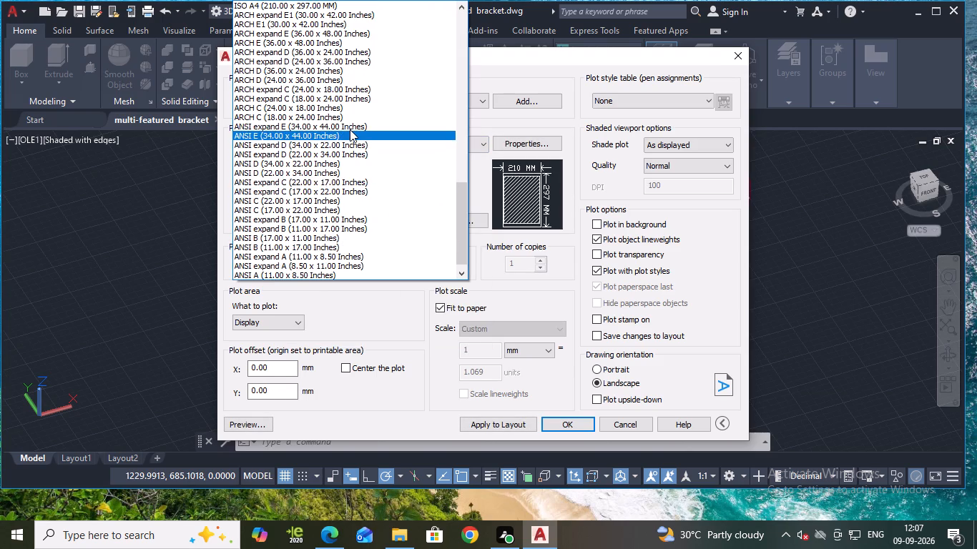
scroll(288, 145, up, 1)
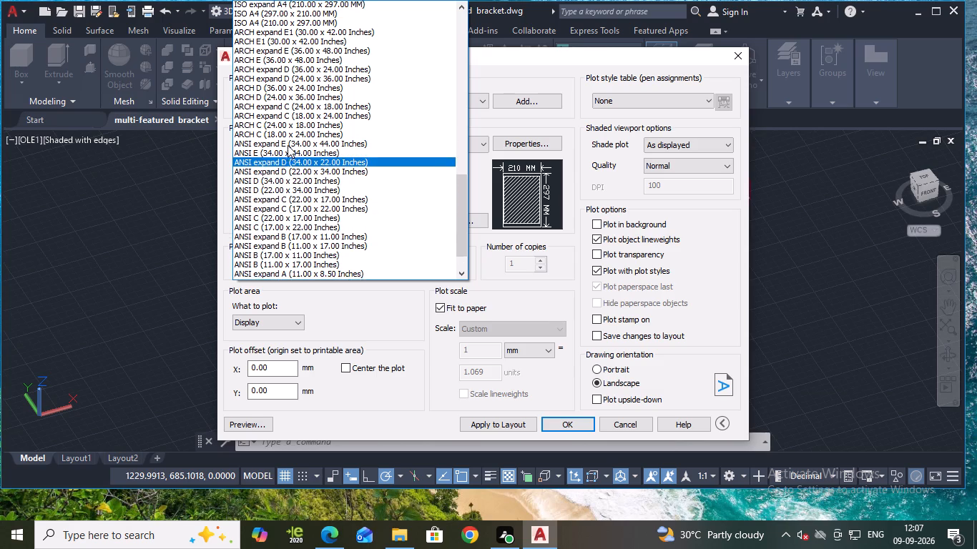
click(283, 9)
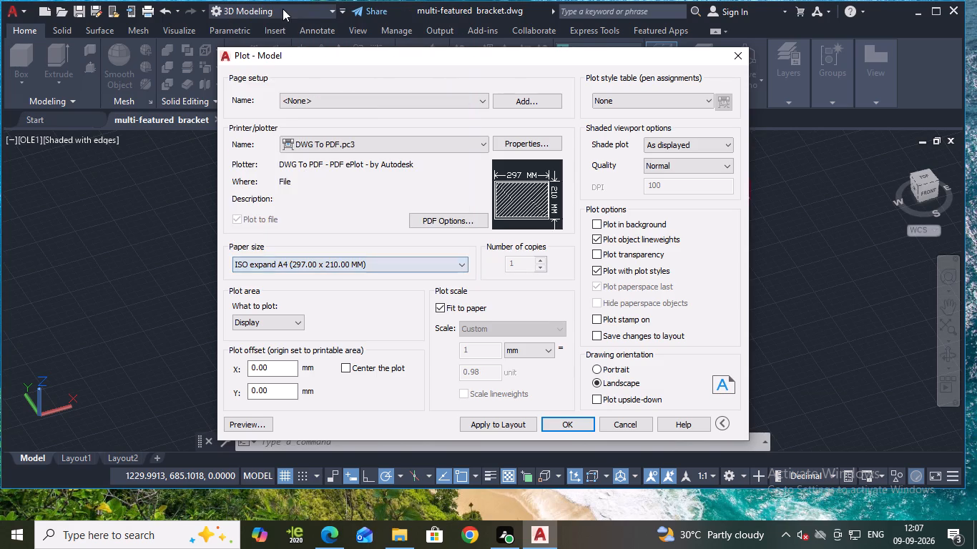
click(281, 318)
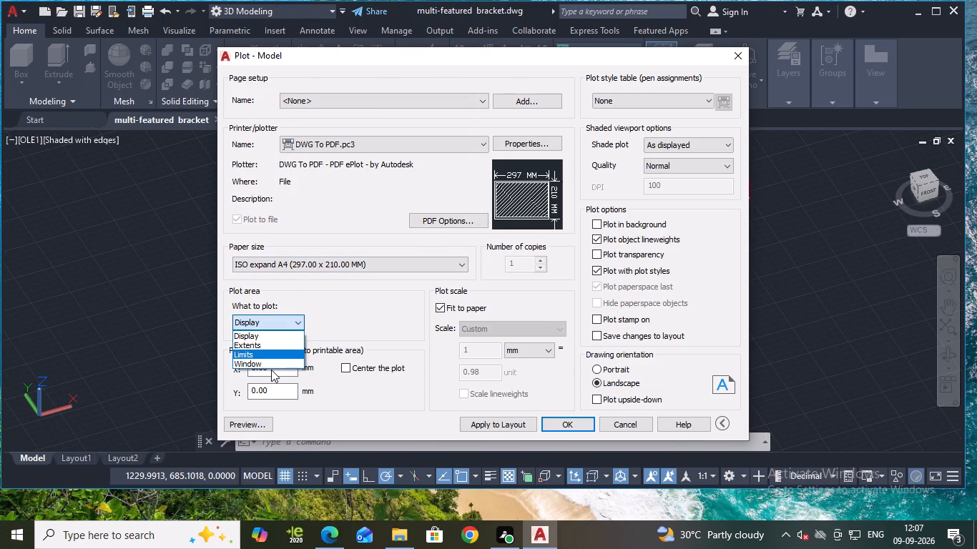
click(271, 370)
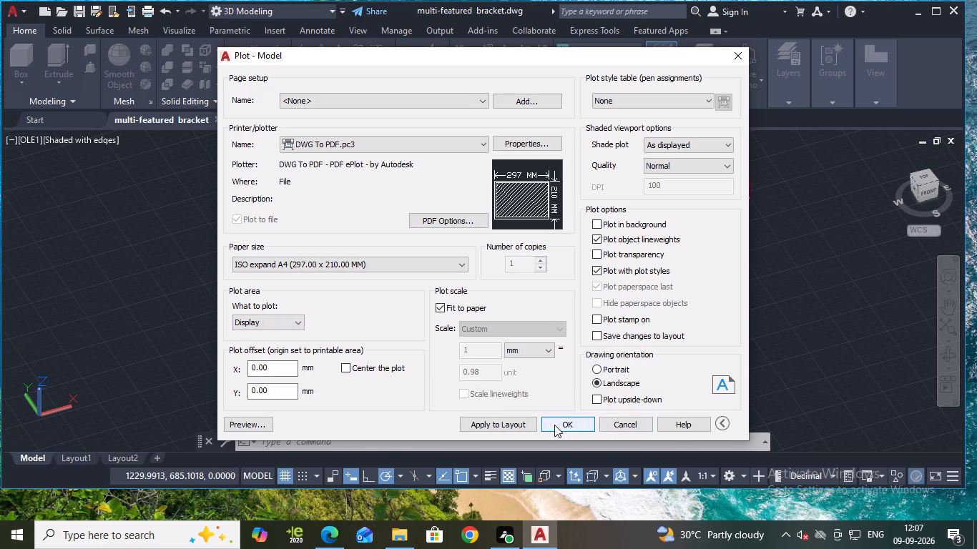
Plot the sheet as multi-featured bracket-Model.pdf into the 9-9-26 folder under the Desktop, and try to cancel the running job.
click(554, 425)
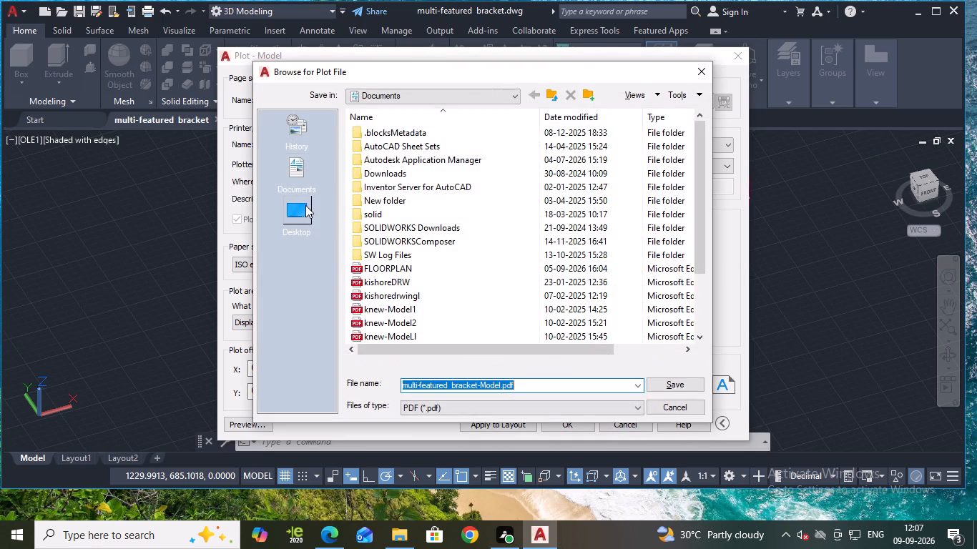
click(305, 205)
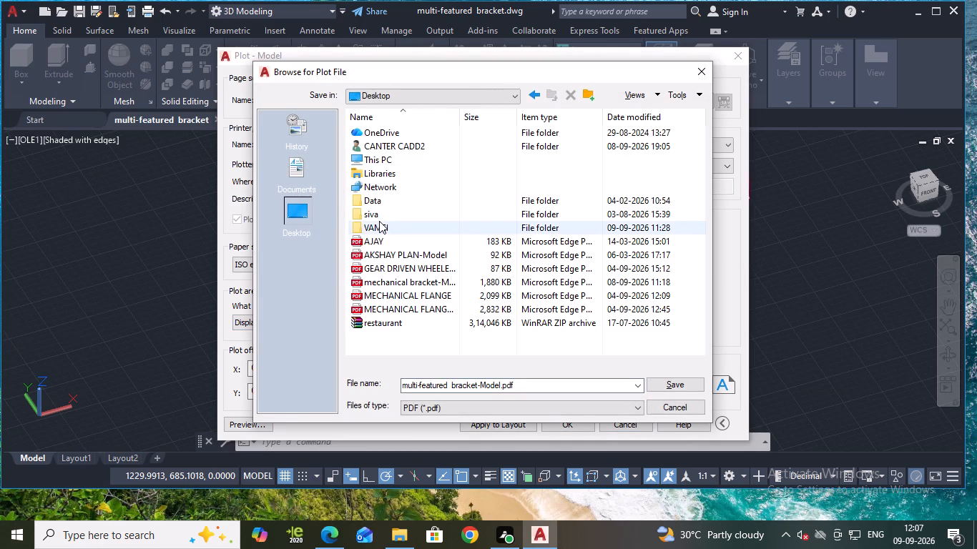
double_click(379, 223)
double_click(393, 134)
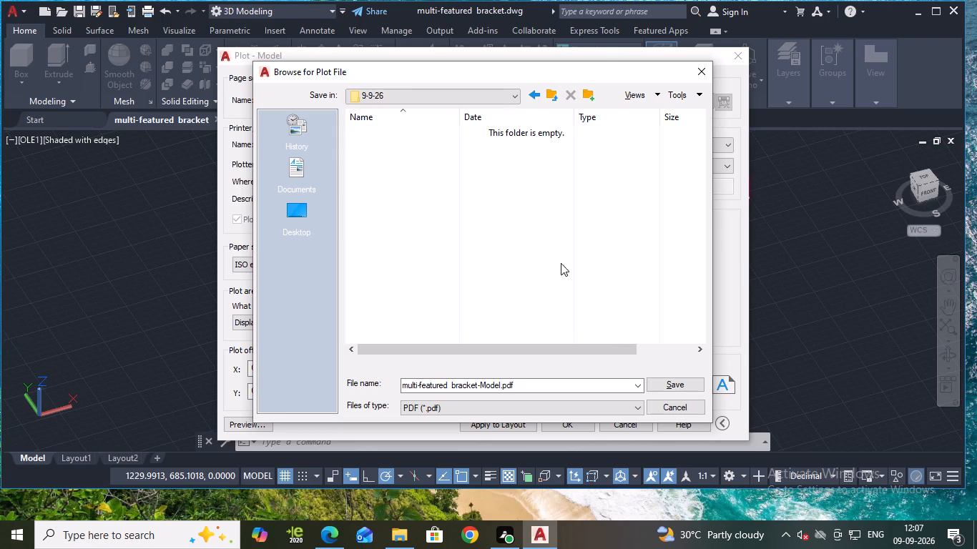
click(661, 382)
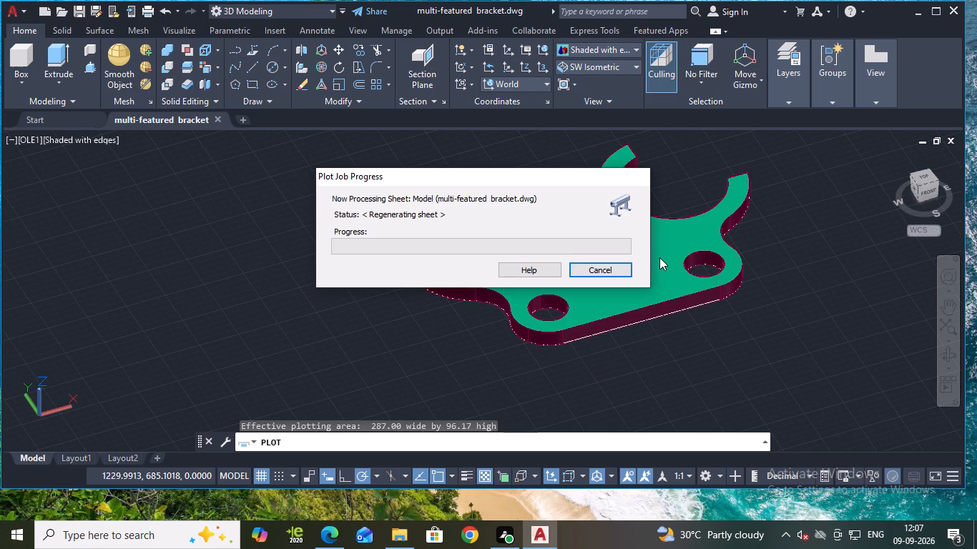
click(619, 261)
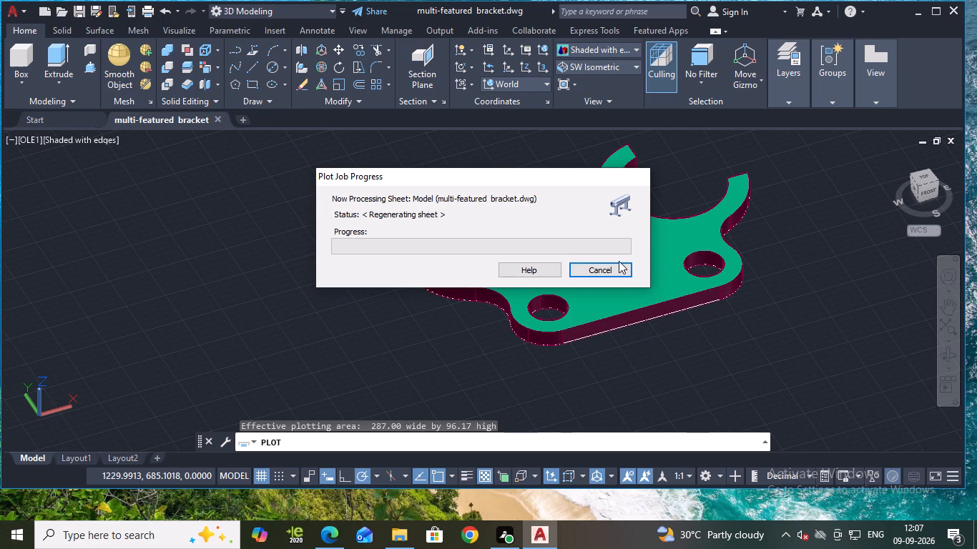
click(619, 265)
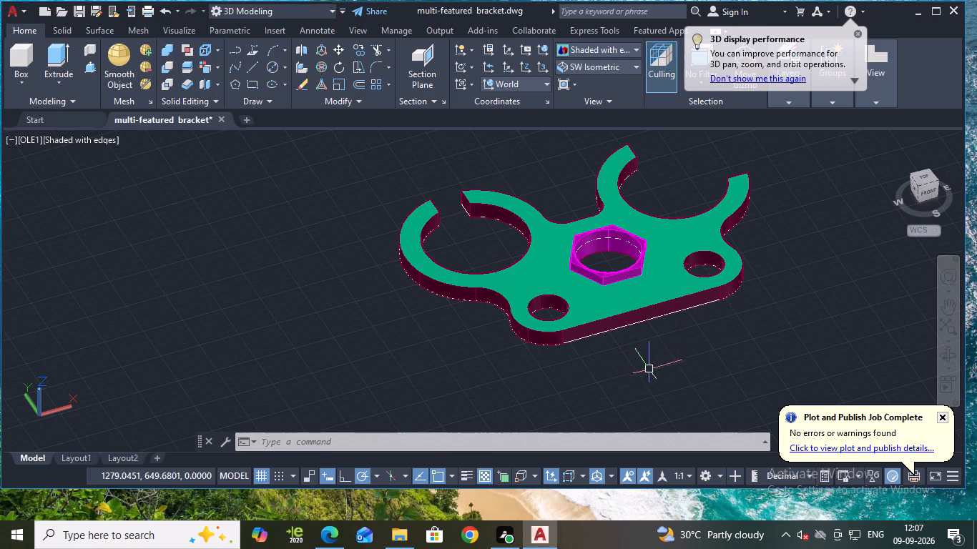
Set up a plot with DWG To PDF.pc3 on ISO expand A4 (297.00 x 210.00 MM) paper, using a window around the whole bracket as plot area.
key(Escape)
text(plo)
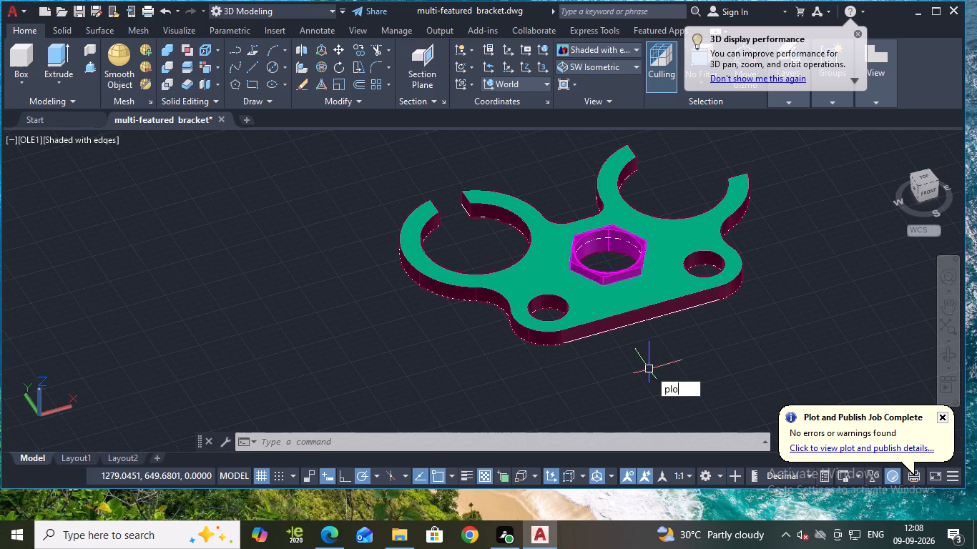
click(682, 404)
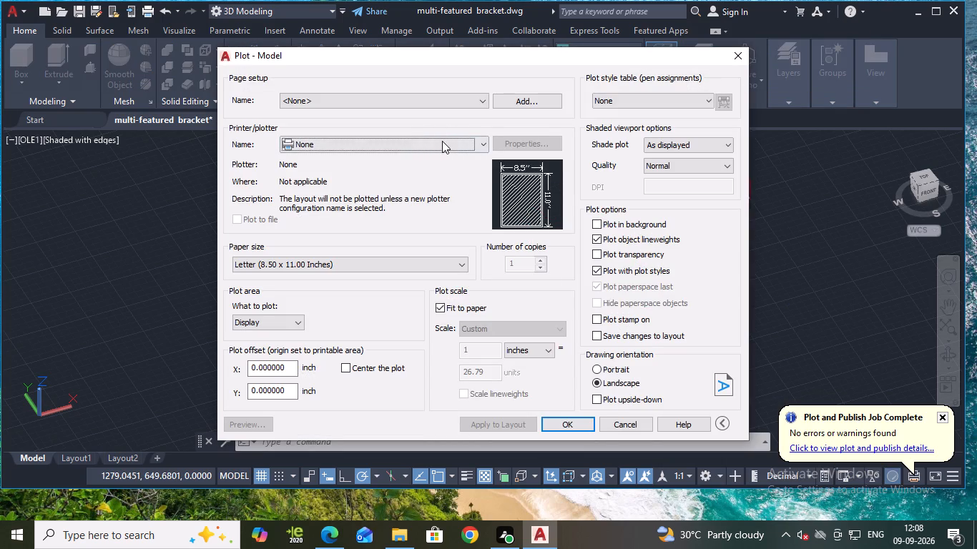
click(479, 147)
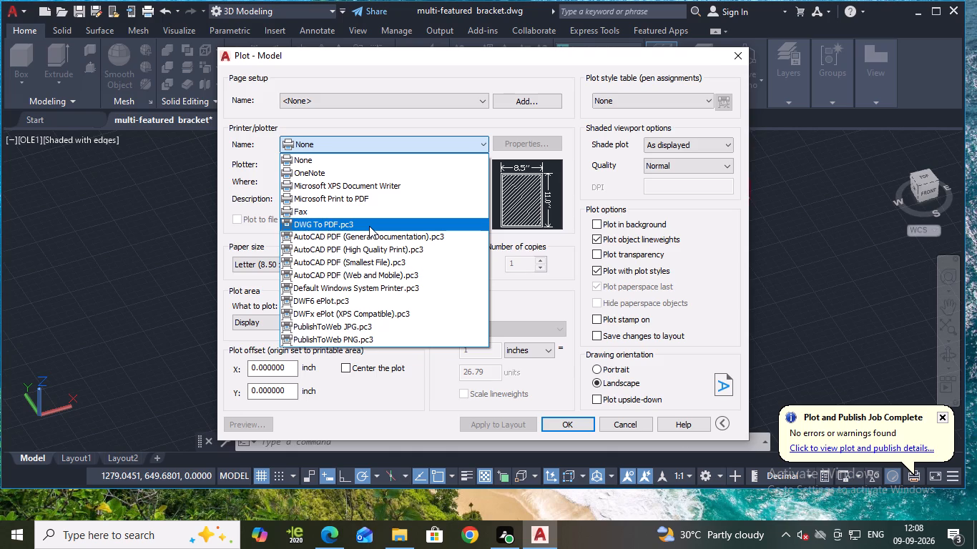
click(369, 226)
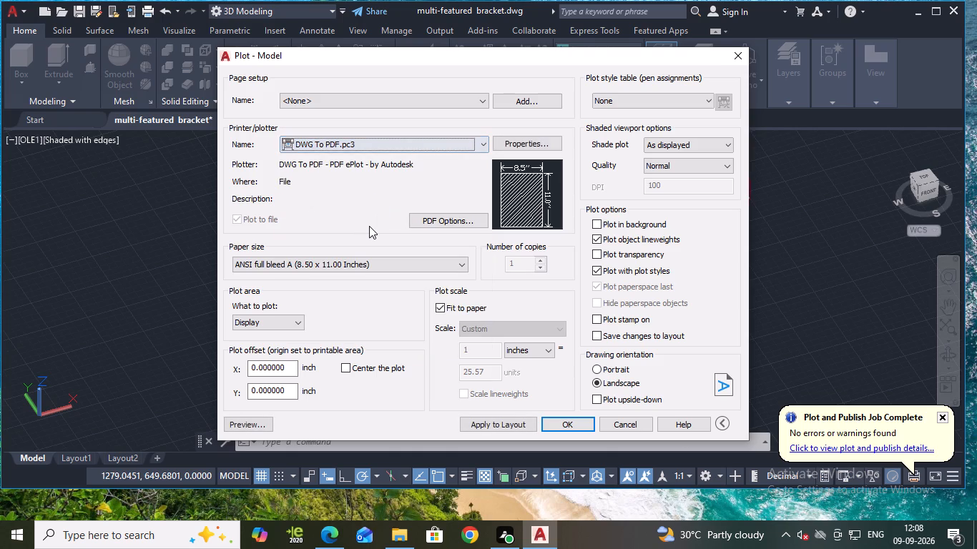
click(298, 327)
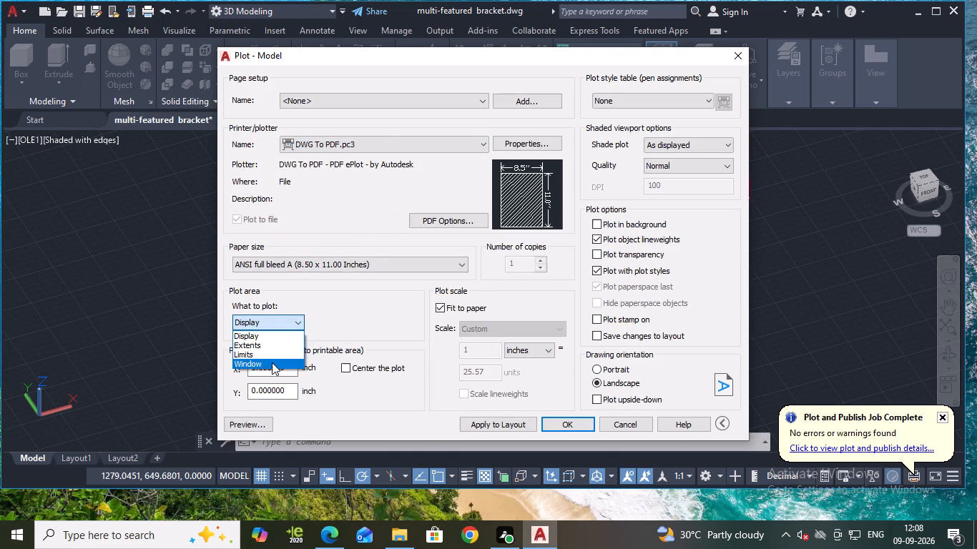
click(272, 362)
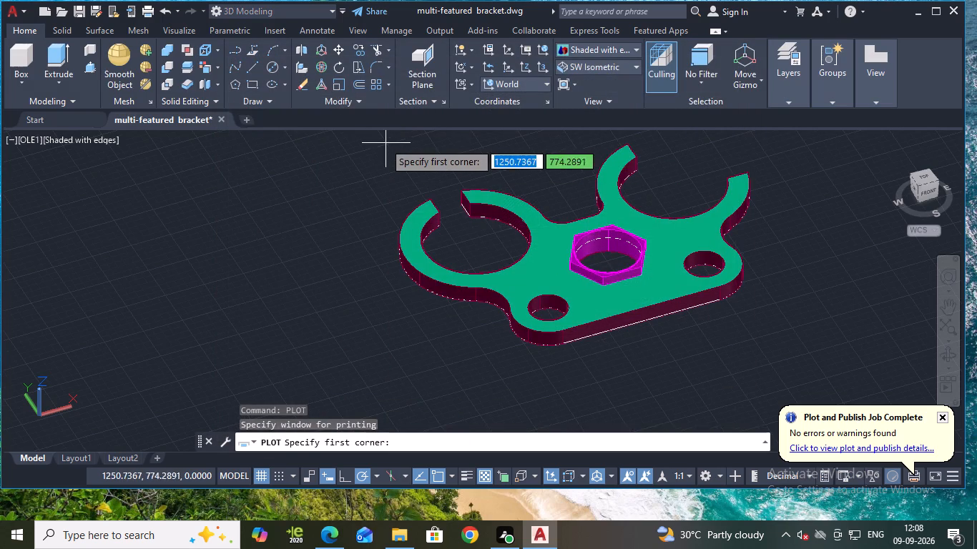
middle_drag(514, 167, 496, 194)
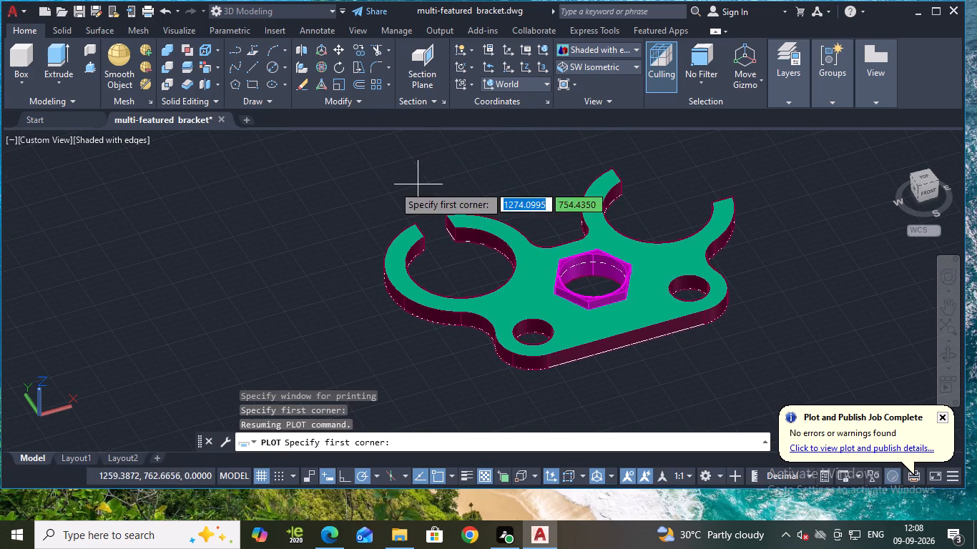
click(343, 137)
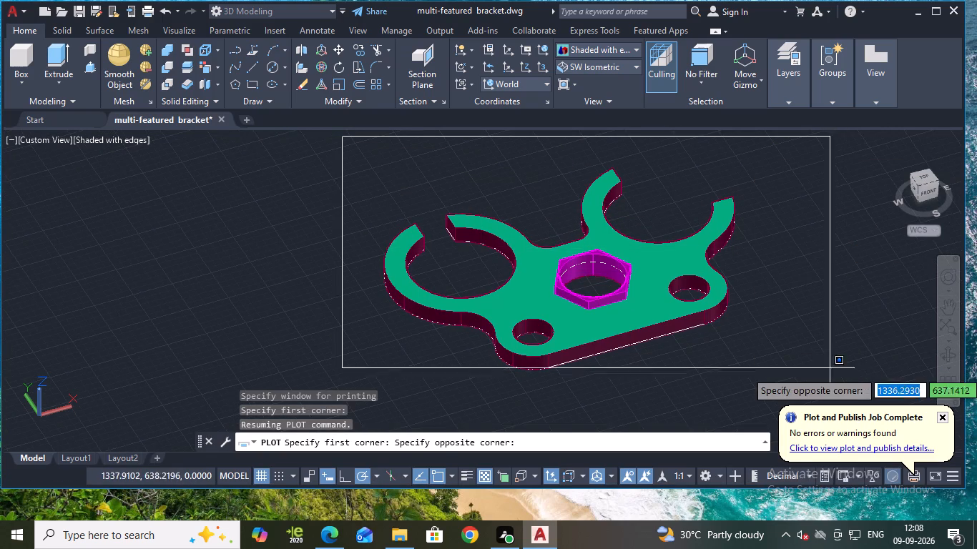
click(775, 402)
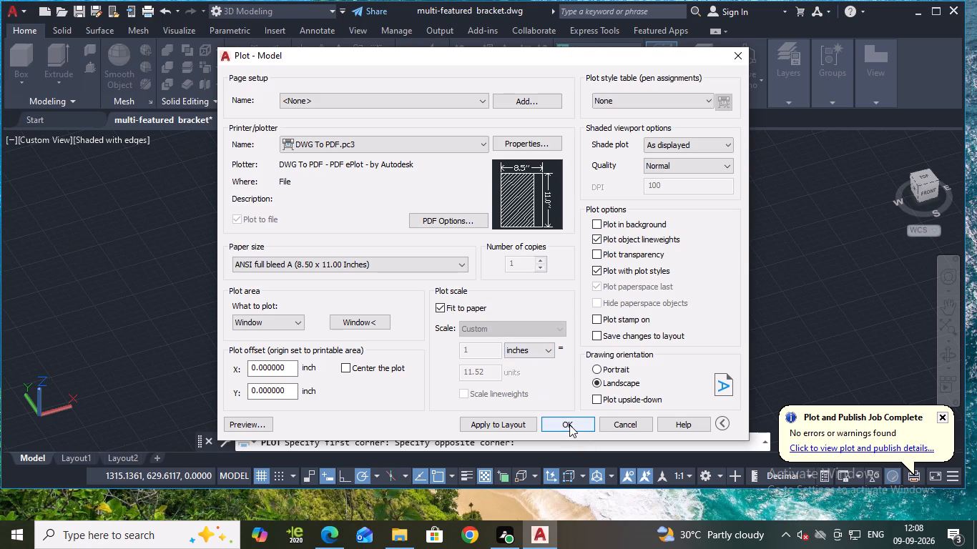
click(448, 259)
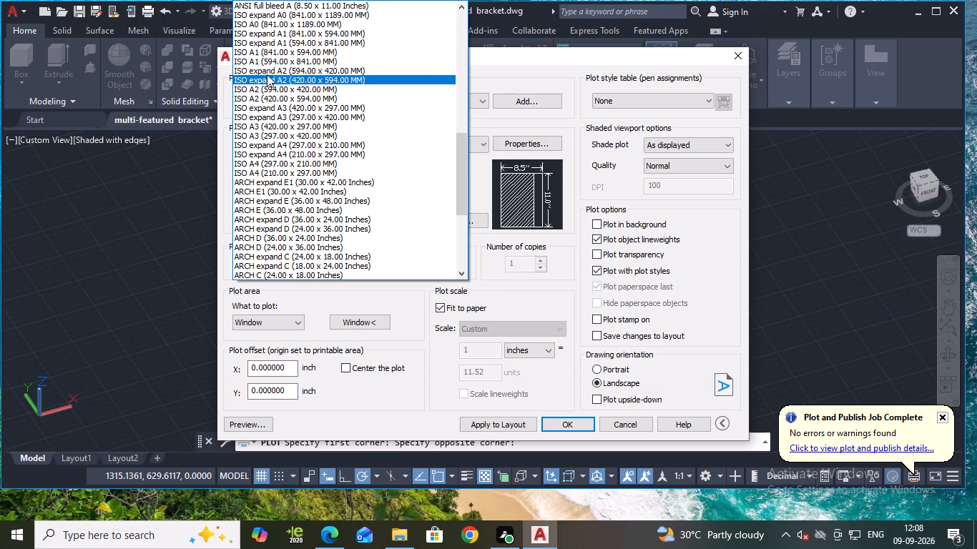
click(262, 142)
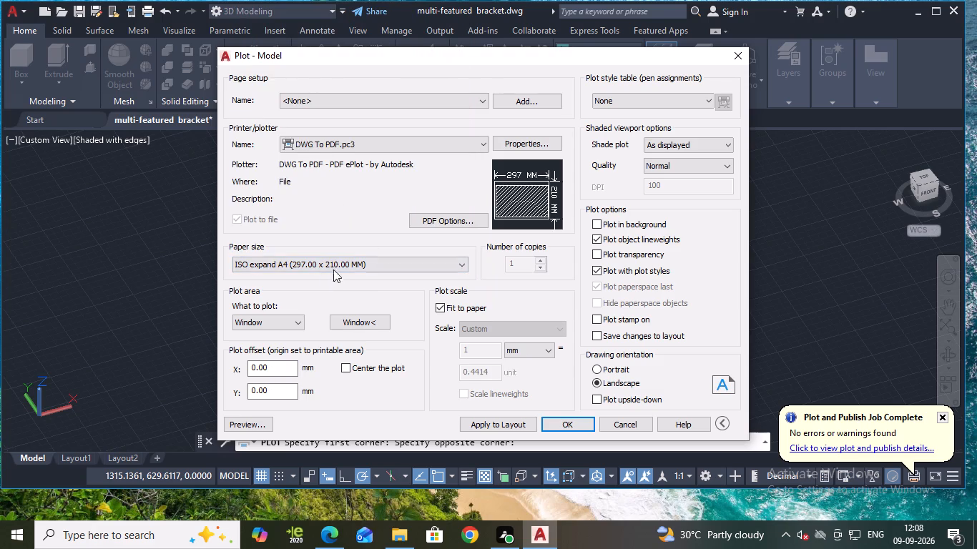
click(336, 263)
click(409, 310)
Plot the sheet to the 9-9-26 folder as a PDF named multi-featured or bracket-Model.
click(561, 422)
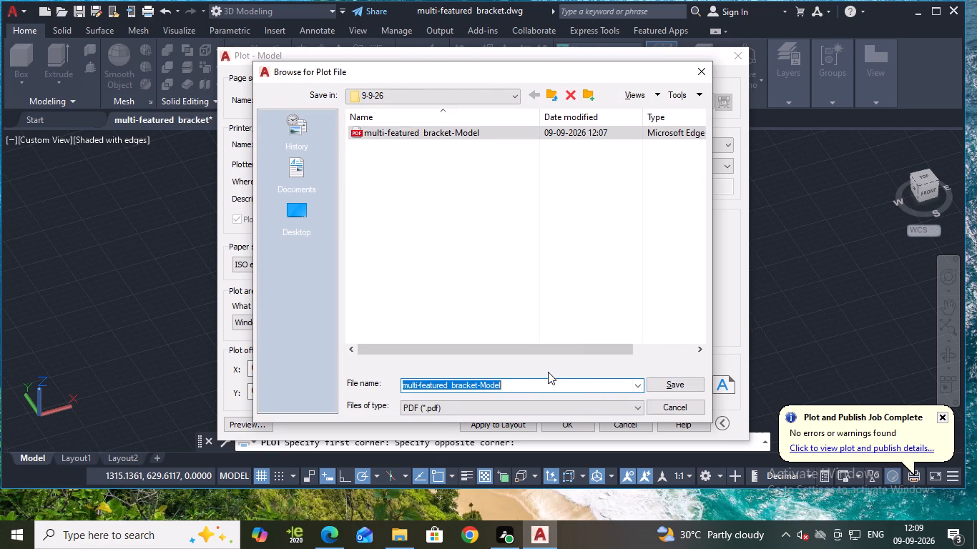
click(521, 385)
click(449, 383)
text(or)
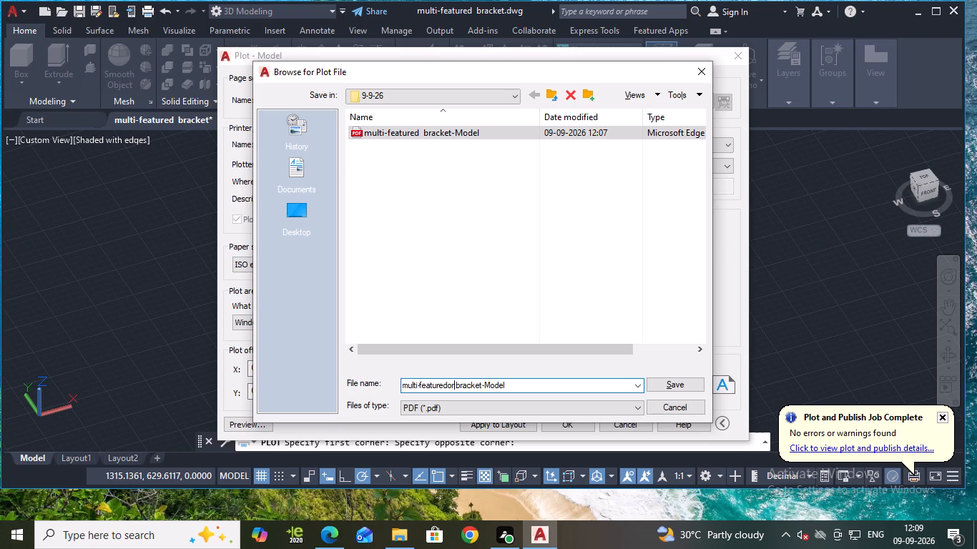
click(446, 385)
key(space)
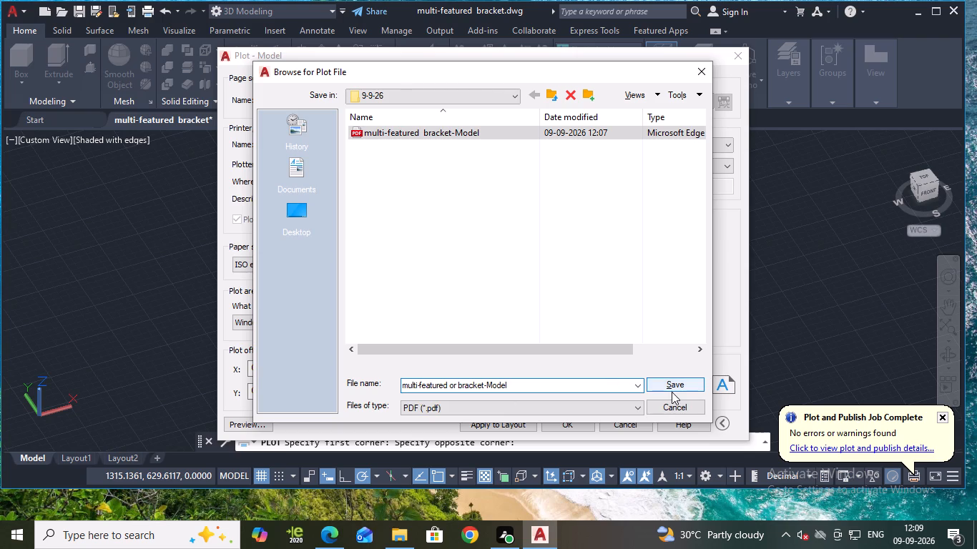
click(669, 383)
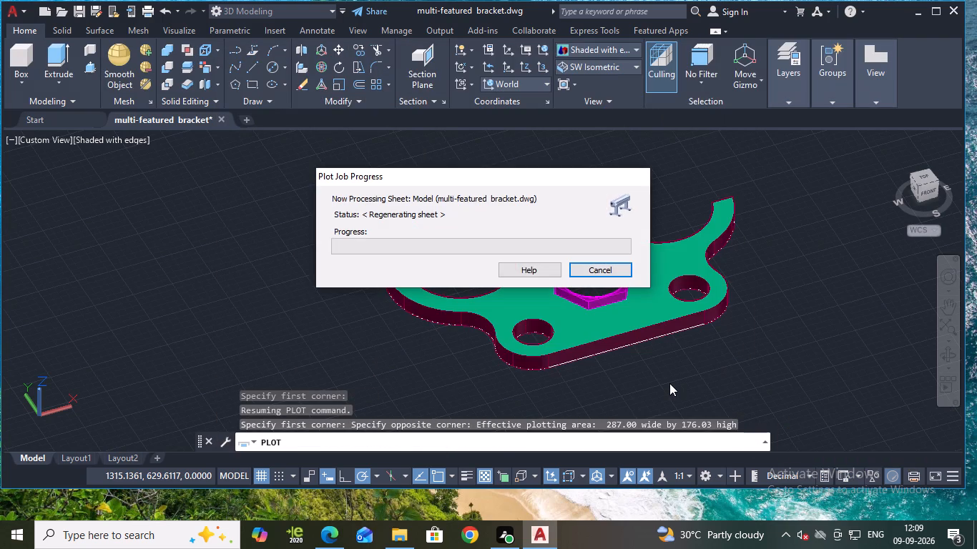
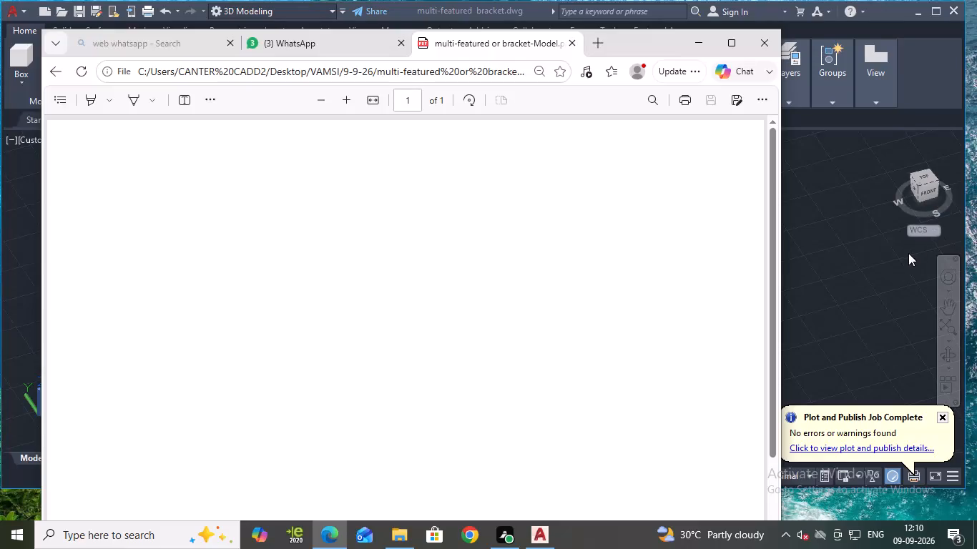
Switch from the plotted PDF in Microsoft Edge back to the multi-featured bracket drawing in AutoCAD.
click(875, 271)
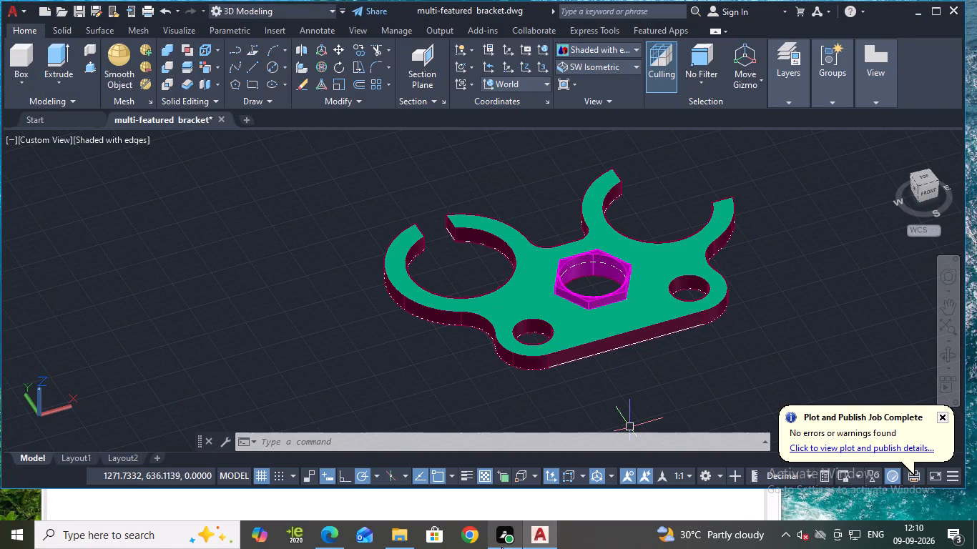